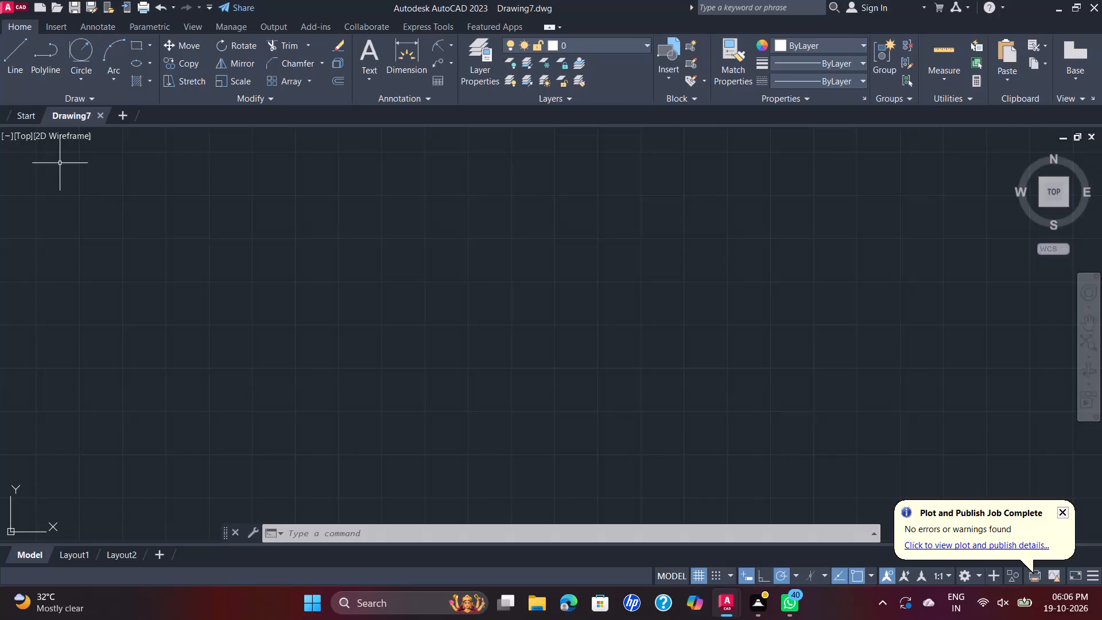
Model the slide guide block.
Set the drawing units' decimal length precision to two places (0.00).
text(UHN)
key(BackSpace)
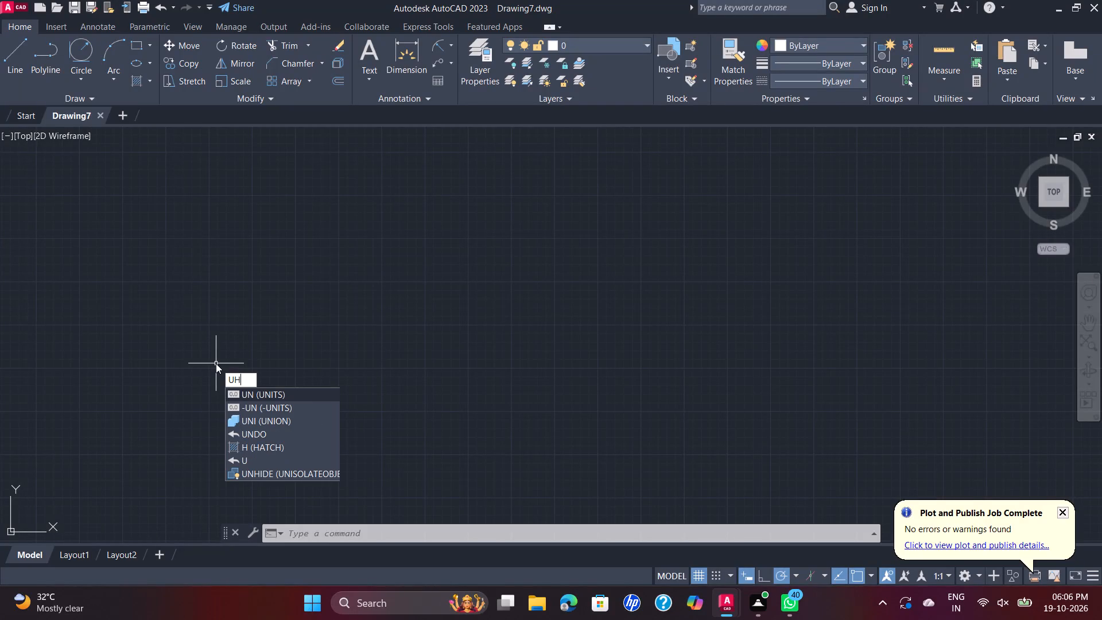
key(BackSpace)
key(n)
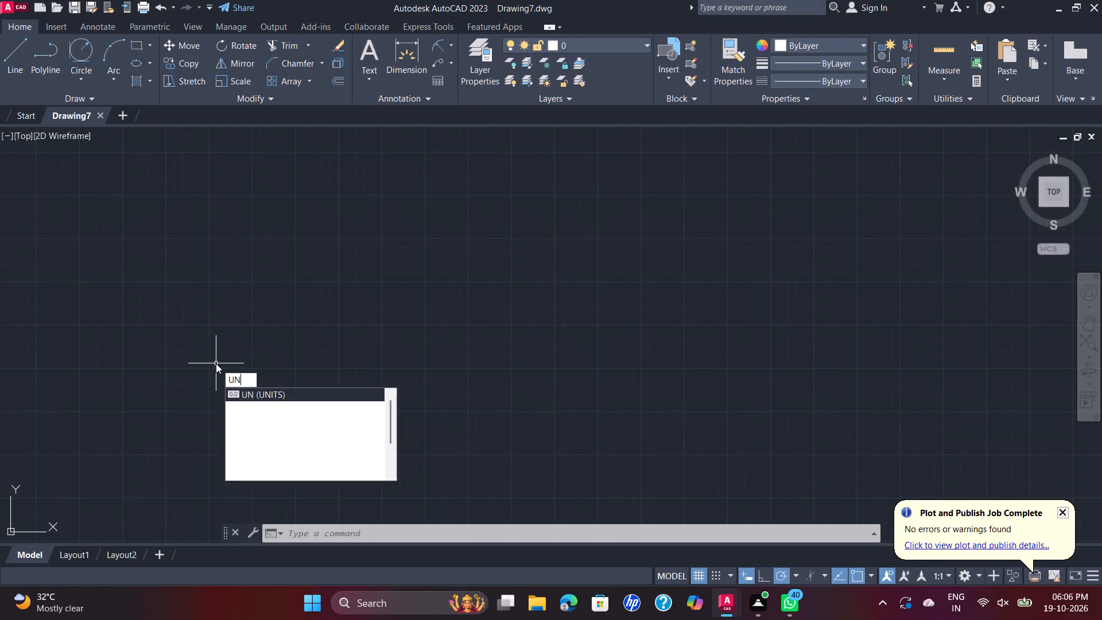
key(Return)
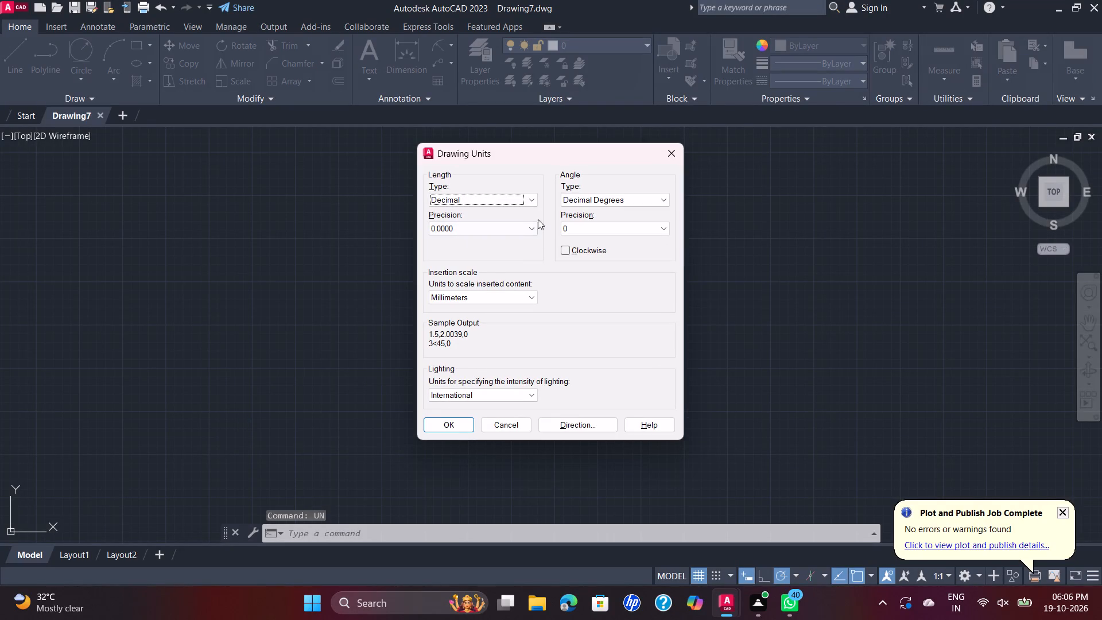
click(530, 227)
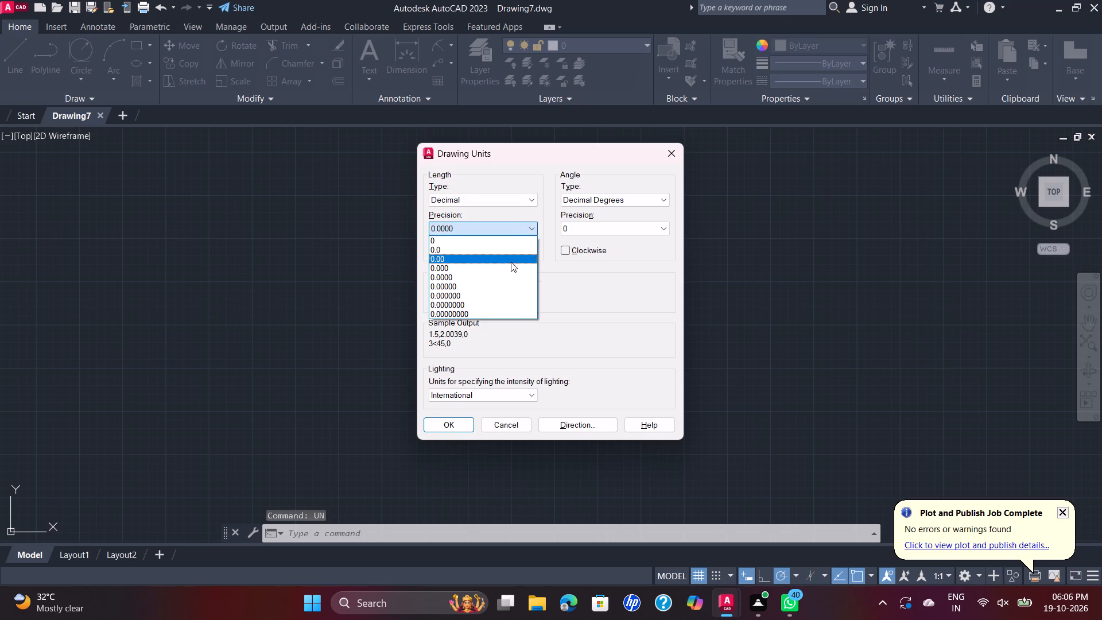
click(511, 262)
click(463, 428)
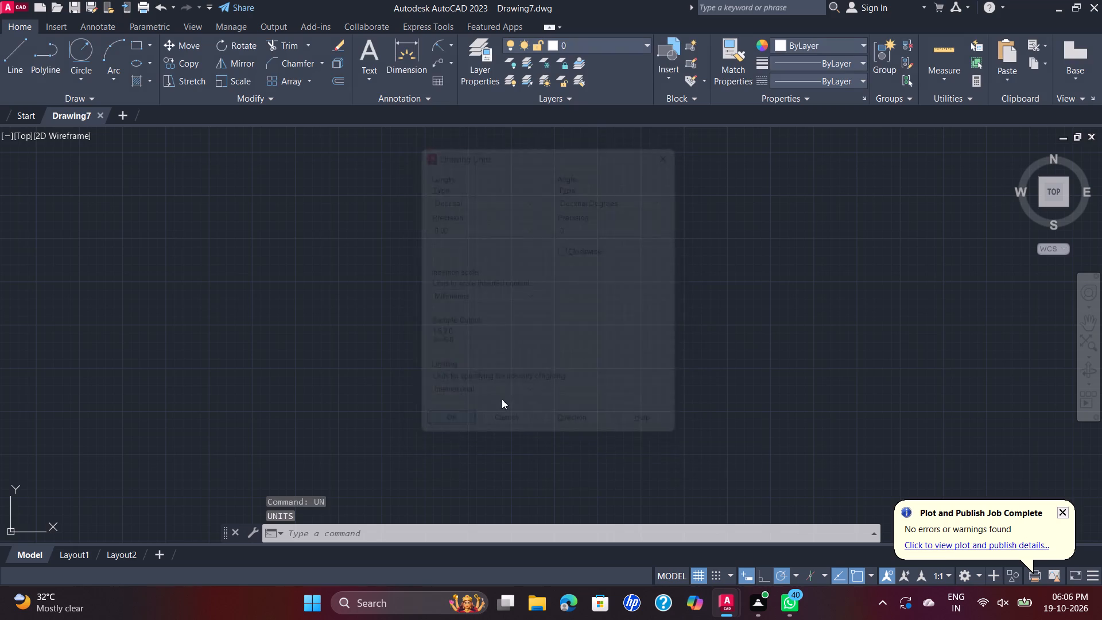
Set the model space limits with lower-left corner 0,0 and upper-right corner 150,150.
text(LIM)
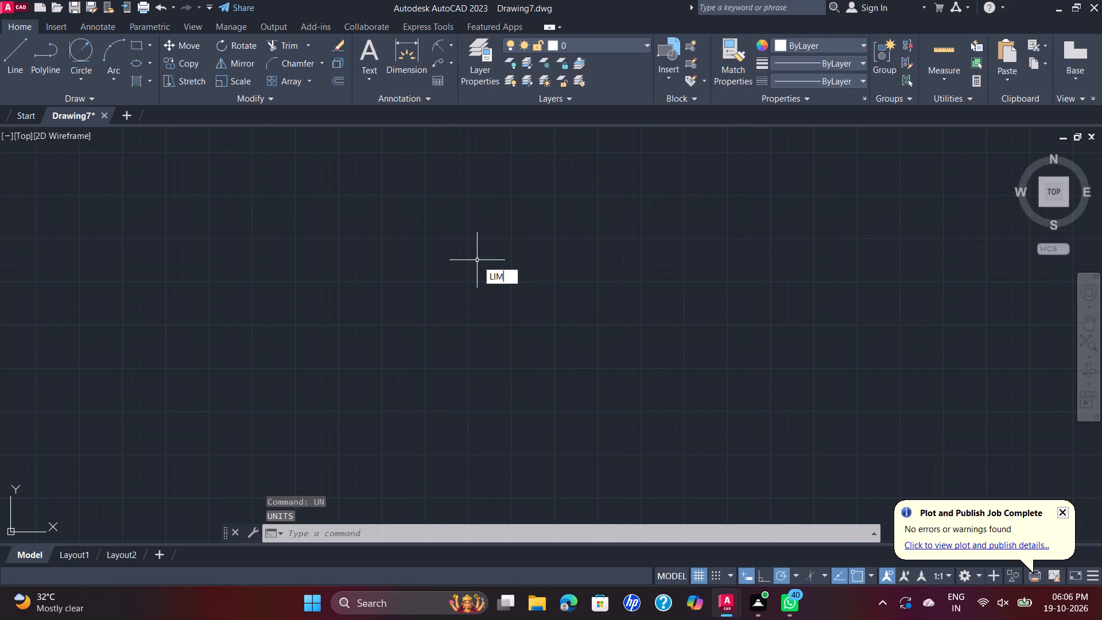
key(Return)
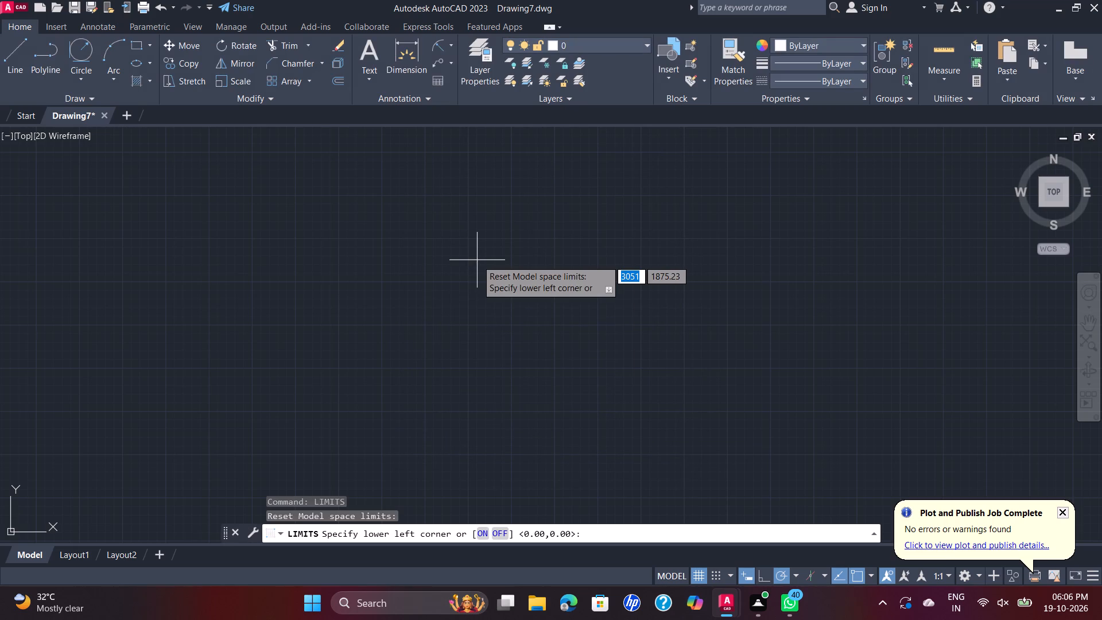
key(0)
text(,0)
key(comma)
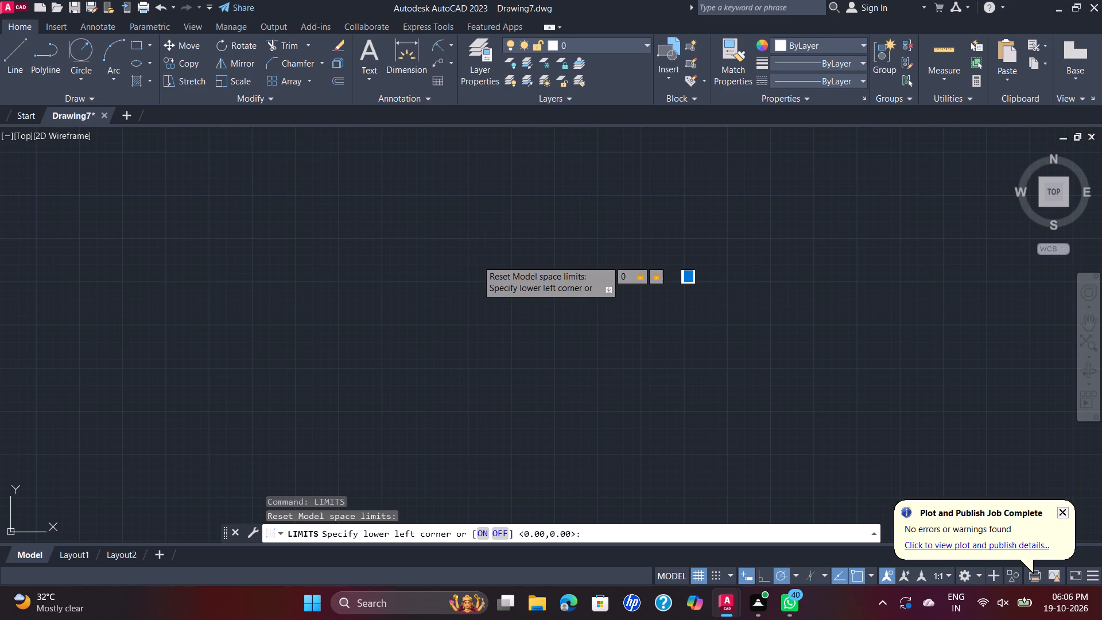
key(BackSpace)
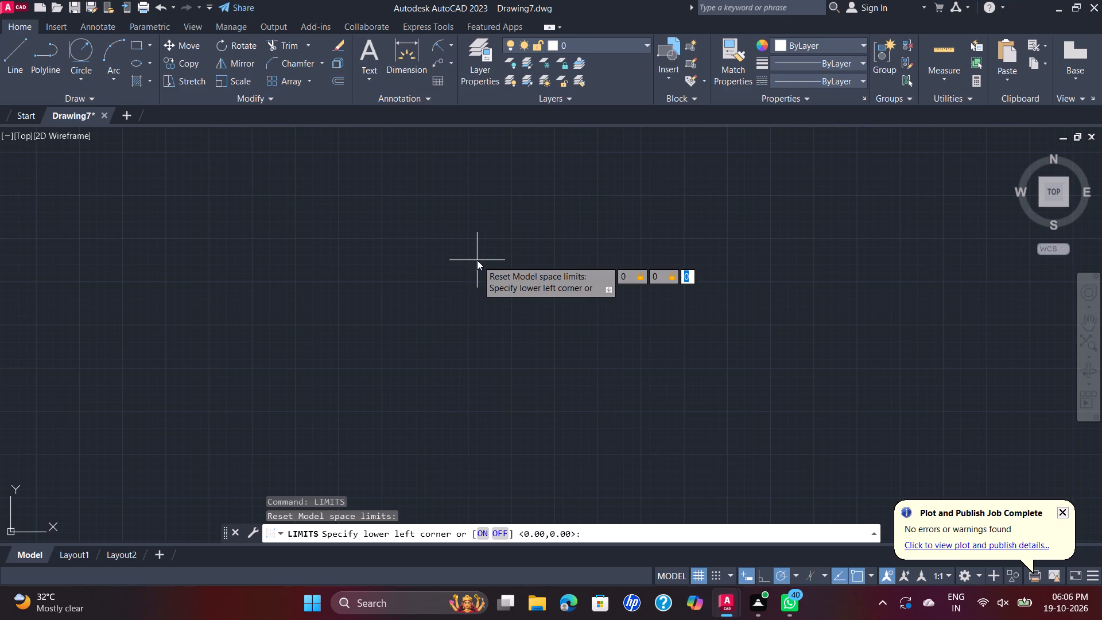
key(Return)
key(Return)
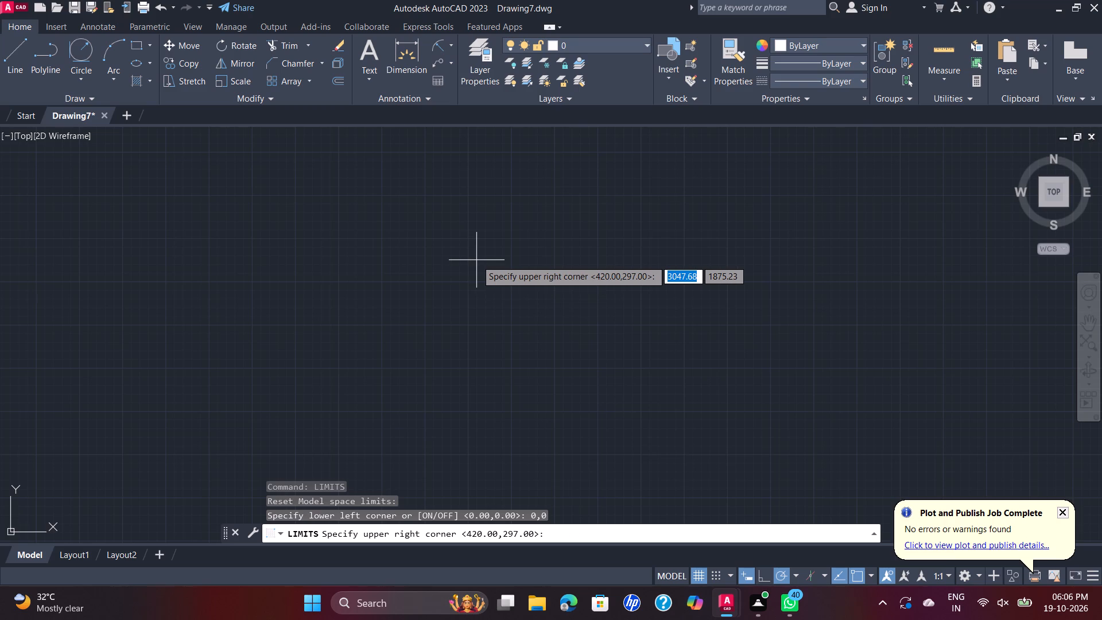
text(150)
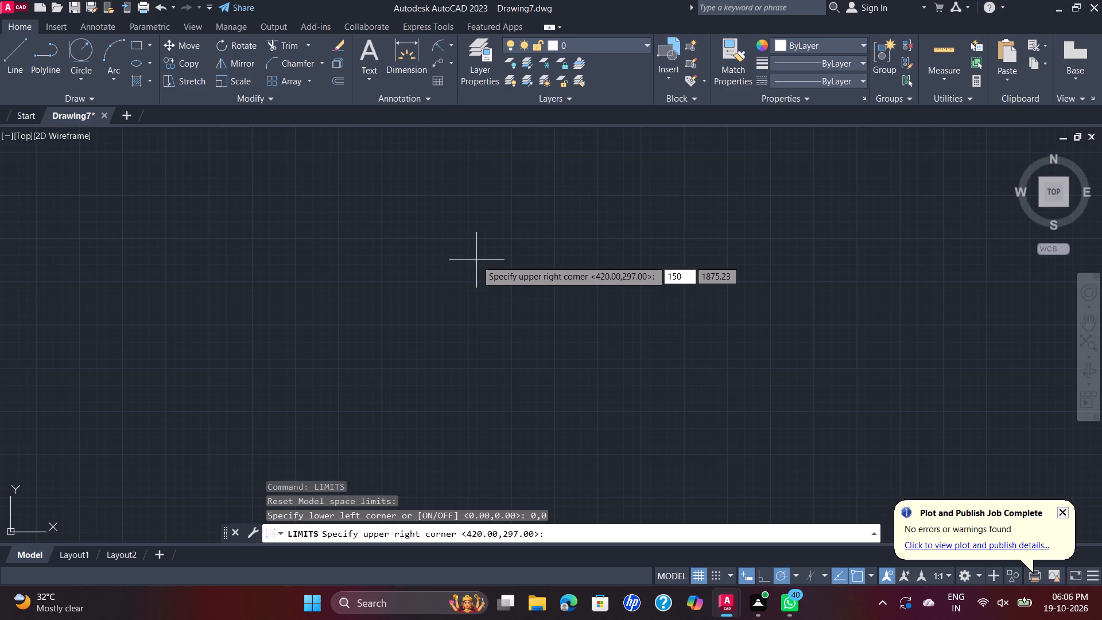
text(,150)
key(Return)
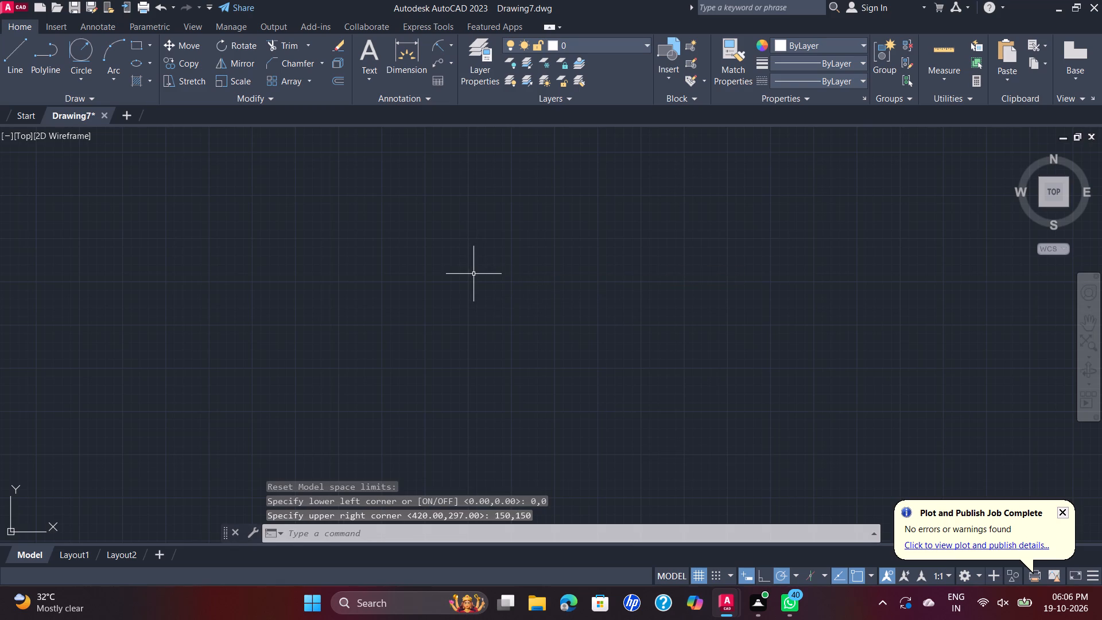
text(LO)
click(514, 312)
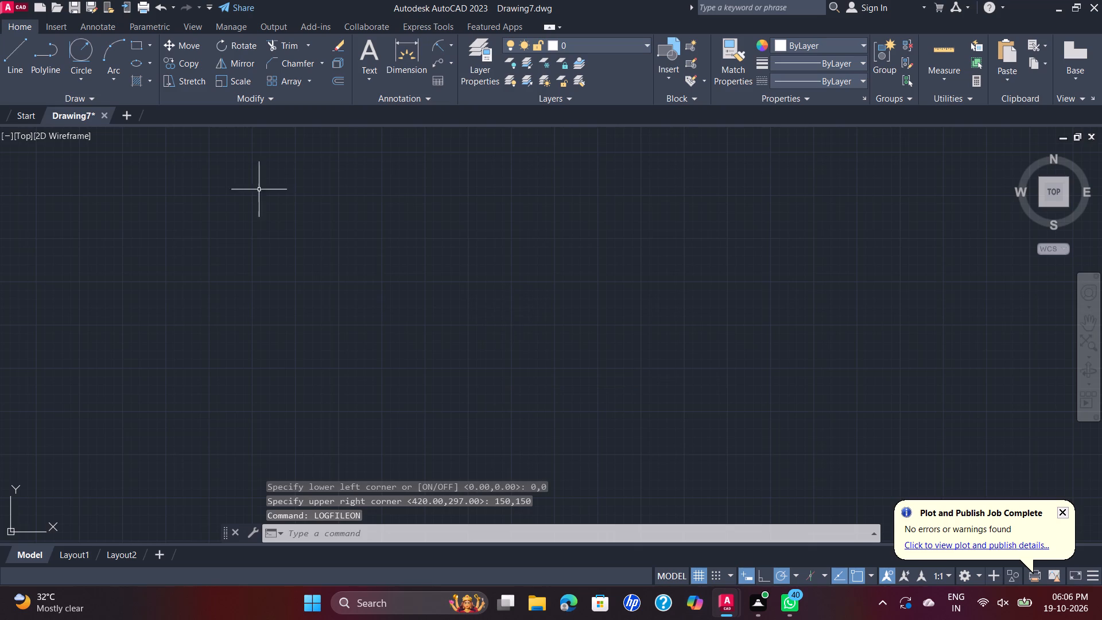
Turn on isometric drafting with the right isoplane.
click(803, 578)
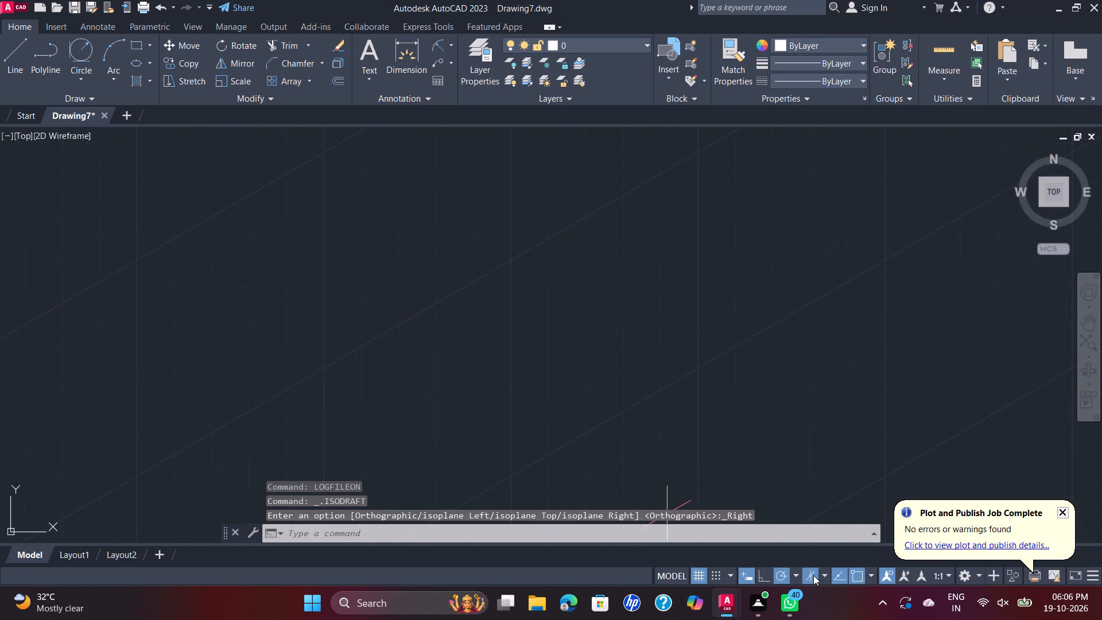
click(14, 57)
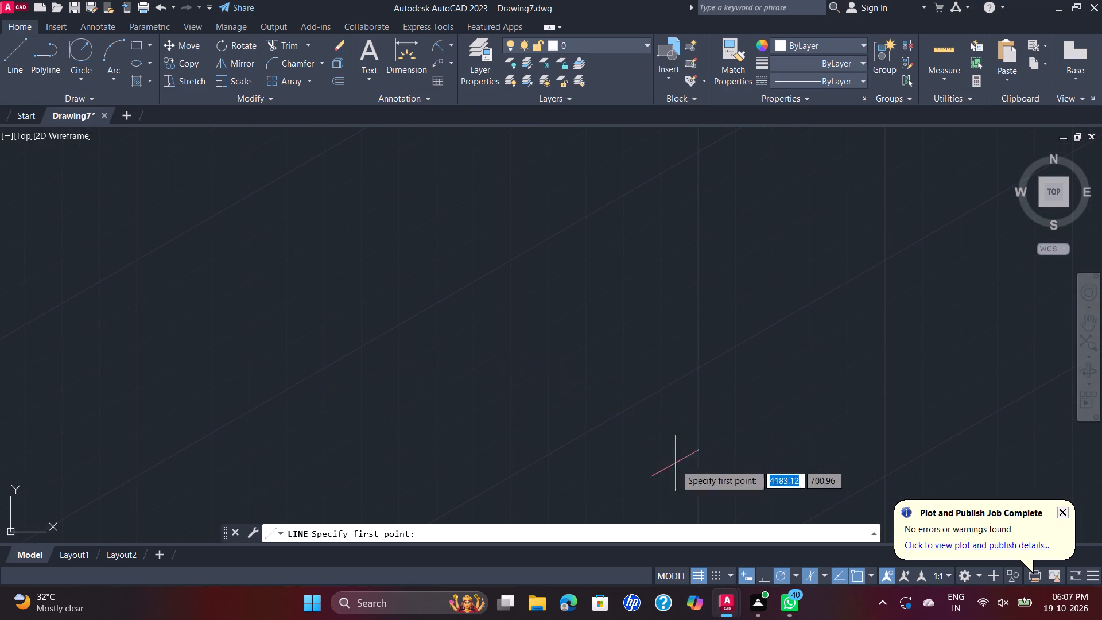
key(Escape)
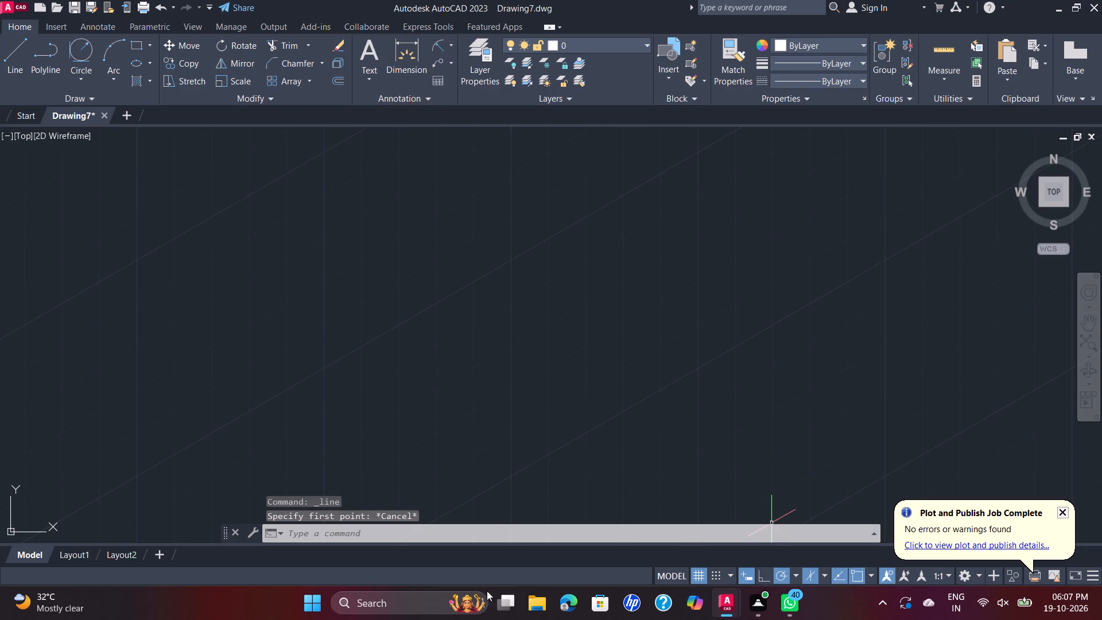
Switch the workspace to 3D Modeling.
click(967, 578)
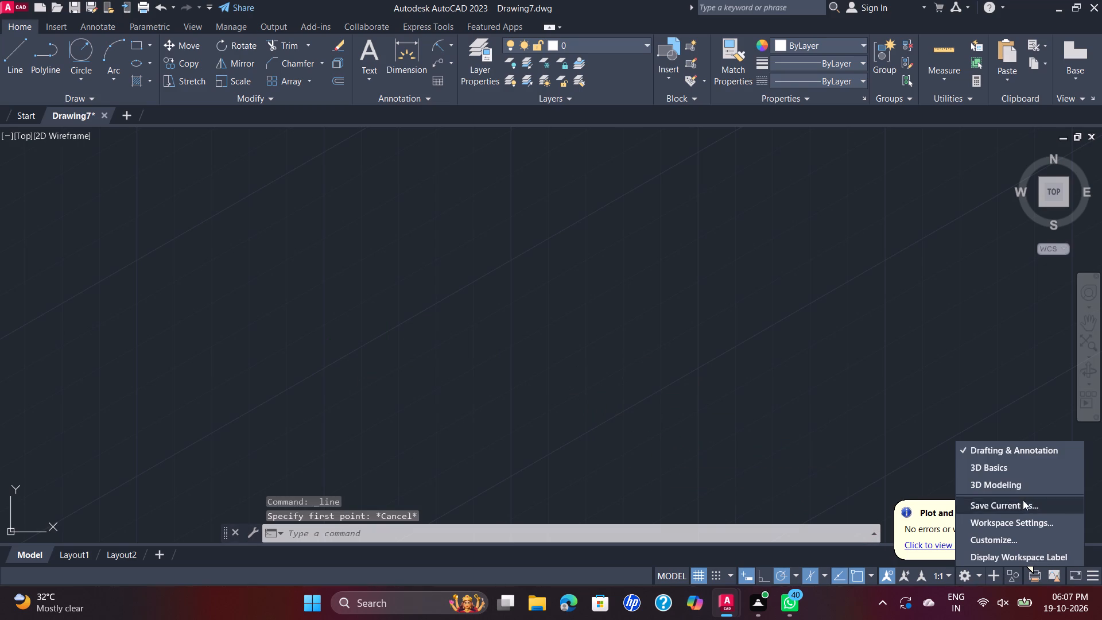
click(1025, 480)
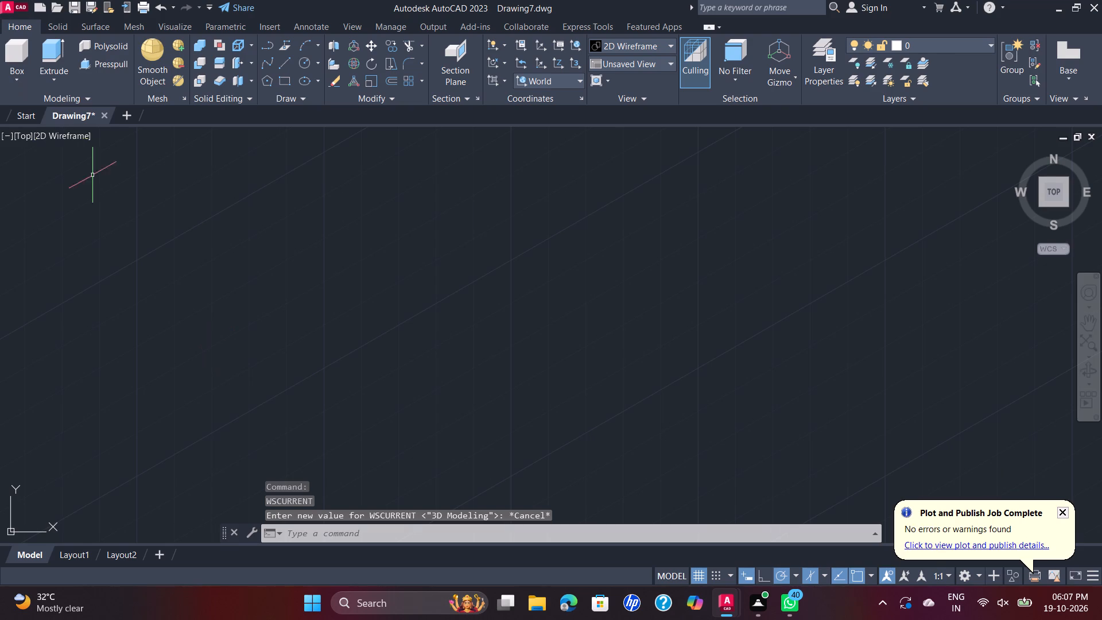
Change the model view from Top to SE Isometric.
click(68, 131)
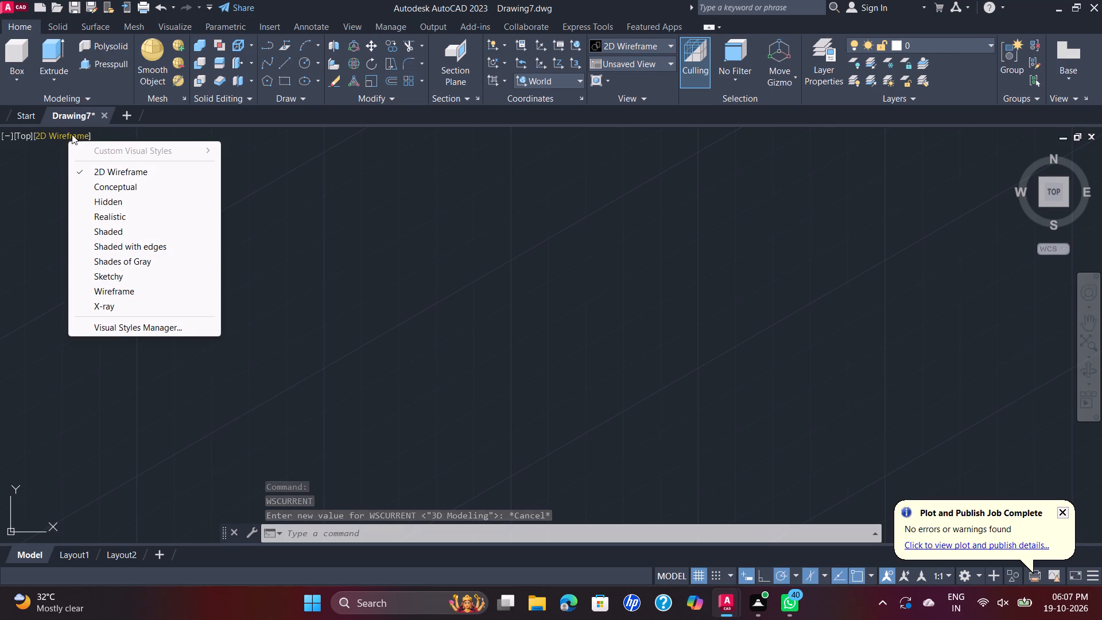
click(21, 137)
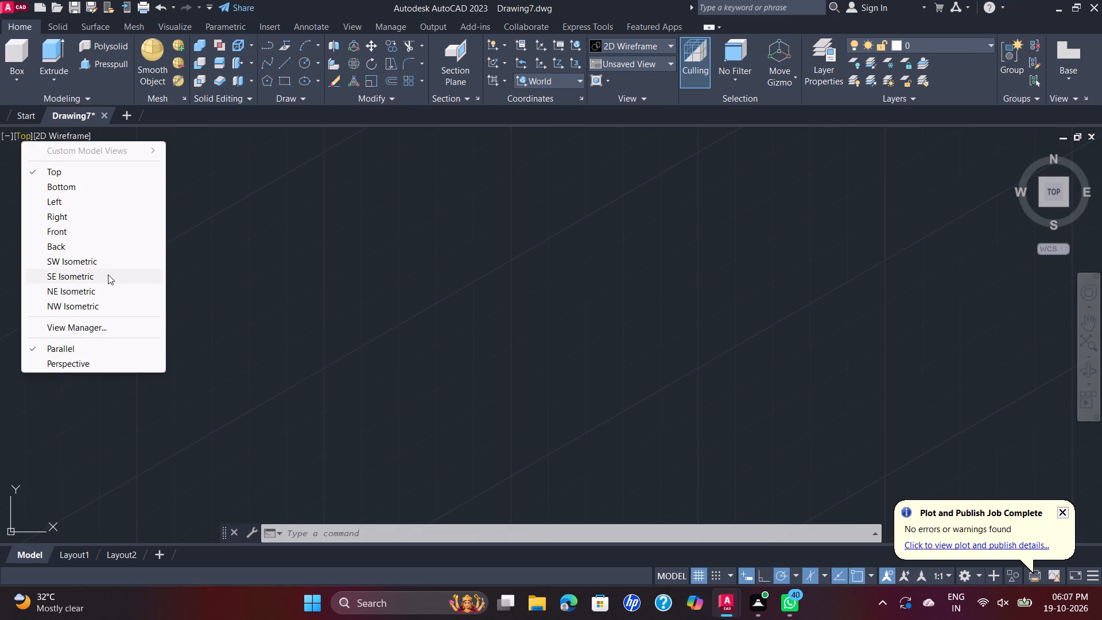
click(108, 274)
scroll(108, 274, down, 3)
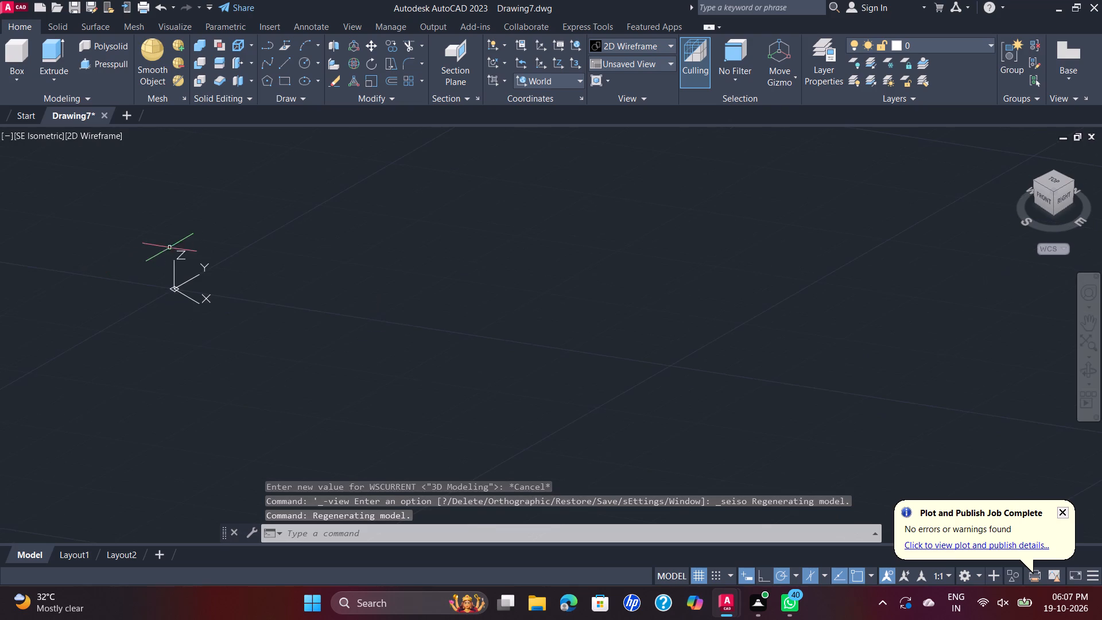
scroll(184, 245, down, 2)
scroll(236, 247, down, 14)
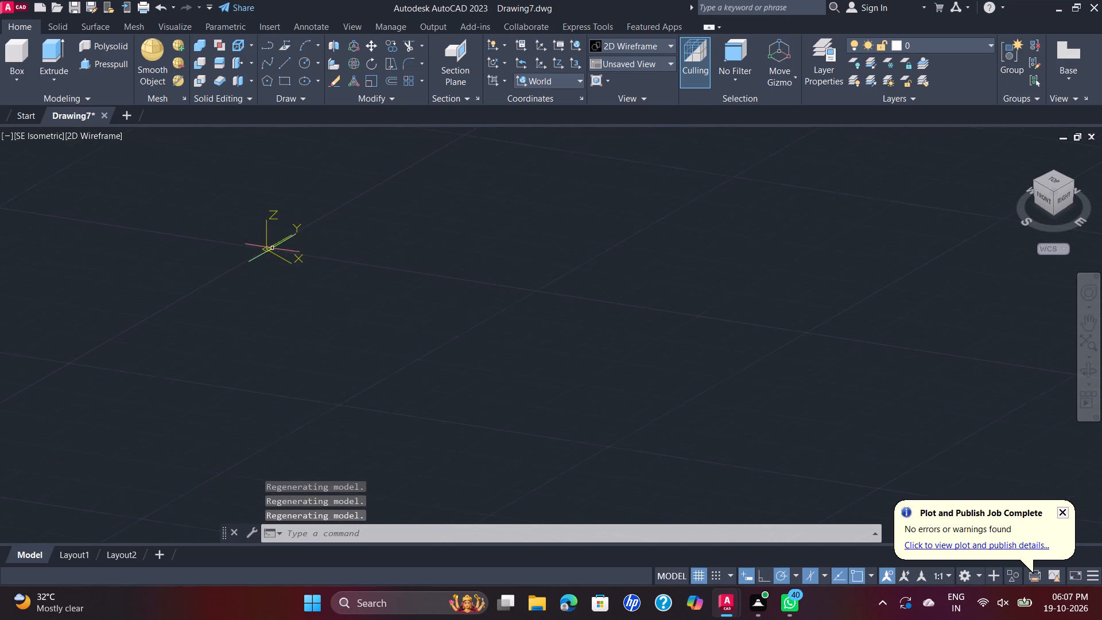
scroll(275, 247, down, 6)
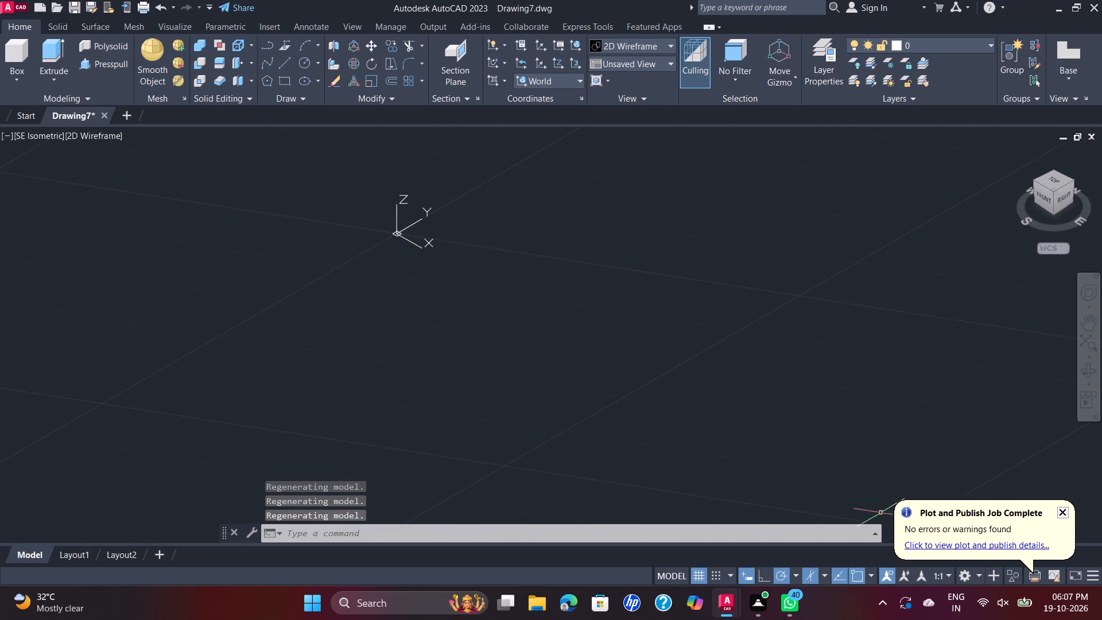
Turn off isometric drafting, restoring the orthographic drafting mode.
click(810, 578)
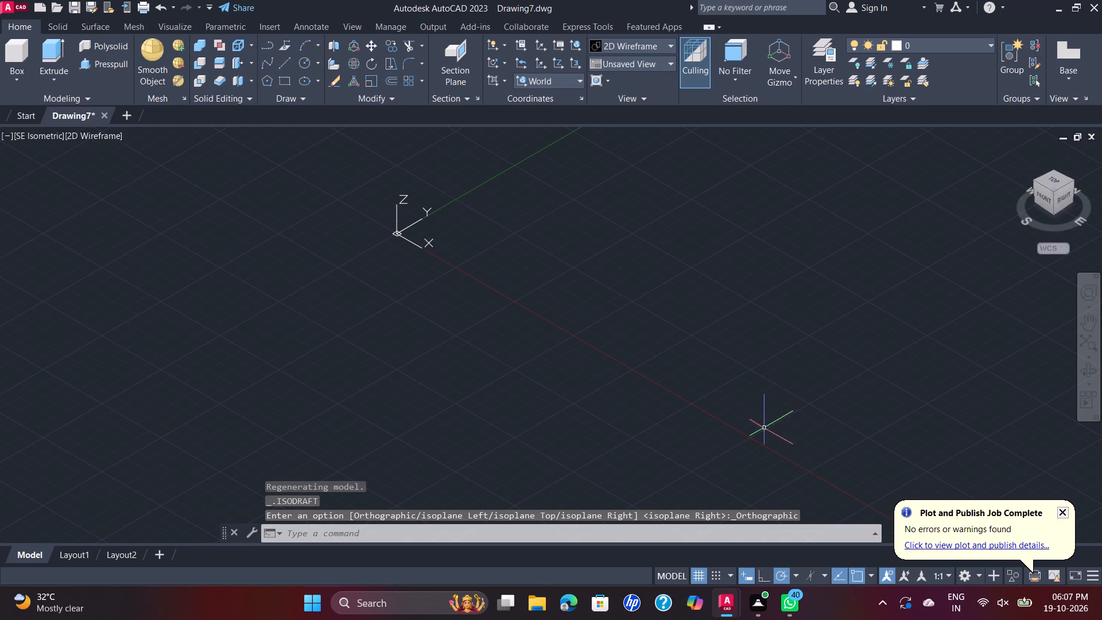
Draw a rectangle in open space on the XY plane, 90 along X and 48 along Y.
scroll(742, 342, down, 3)
middle_drag(745, 335, 312, 317)
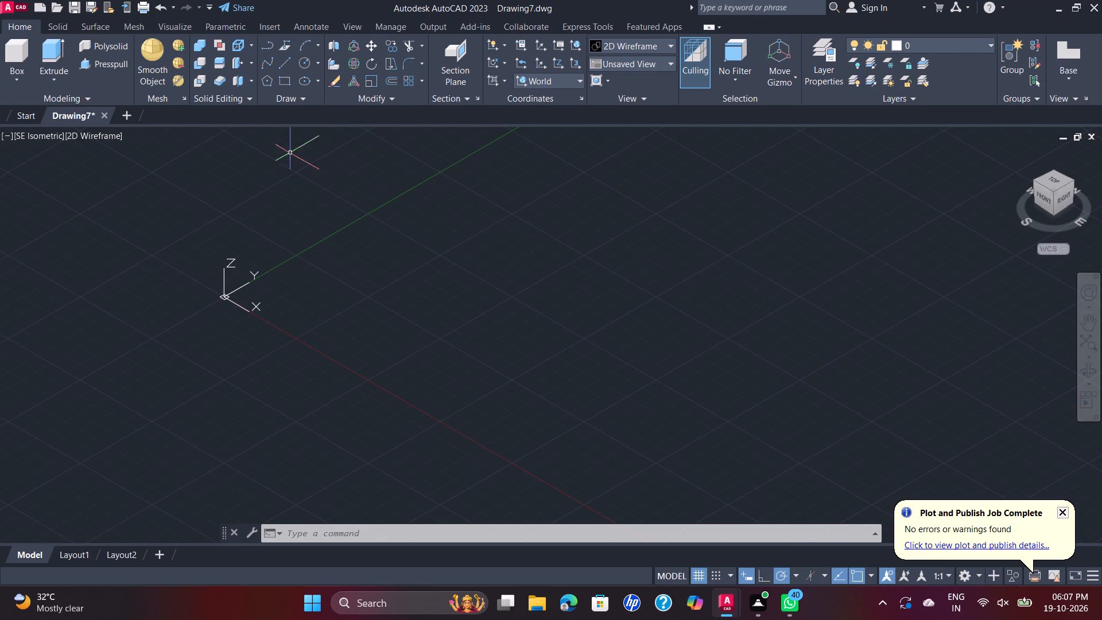
click(284, 80)
click(517, 349)
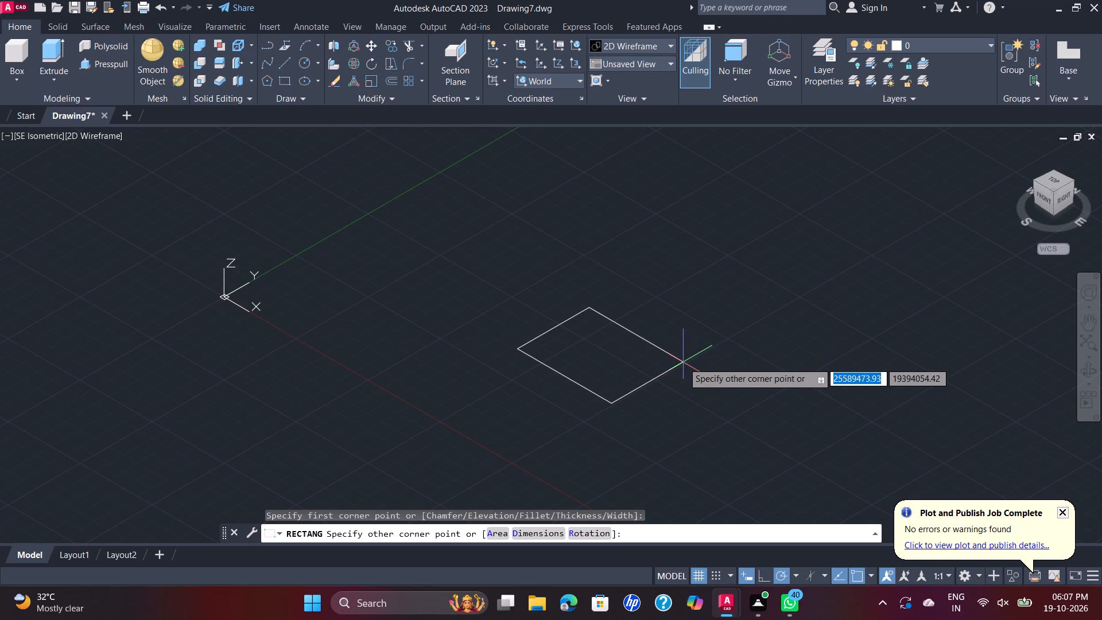
key(9)
key(0)
key(Tab)
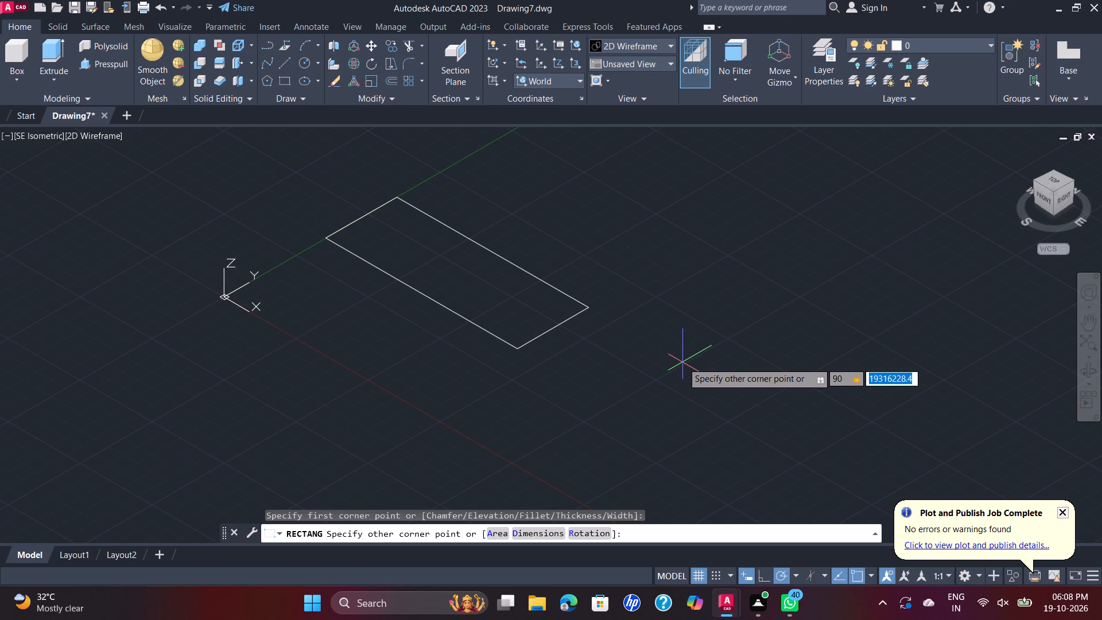
text(48)
key(Return)
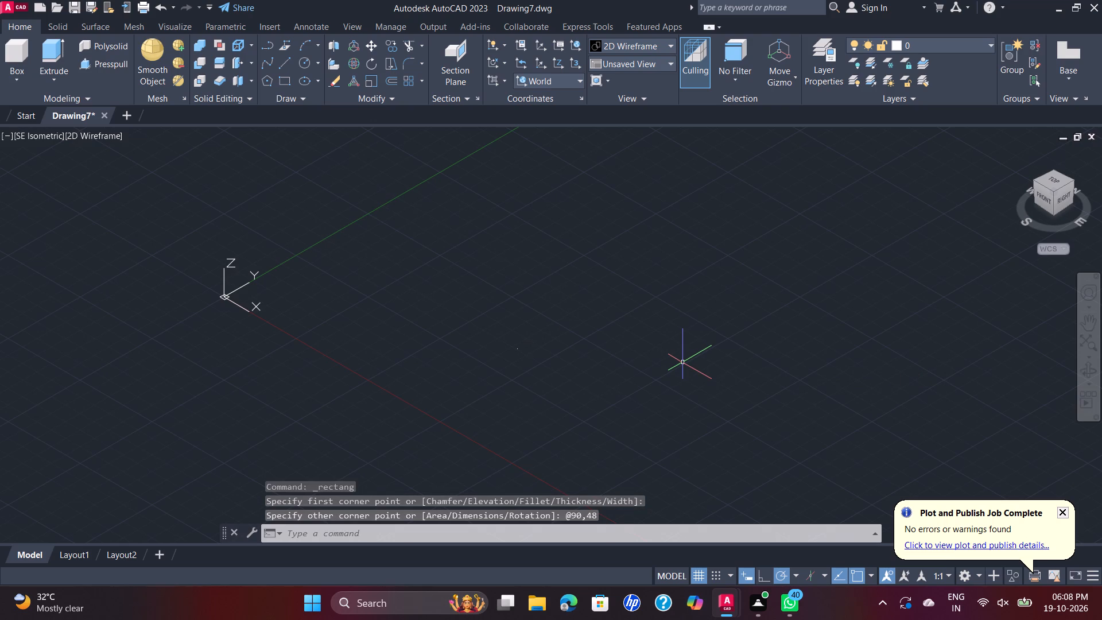
Draw connected lines from the rectangle's west corner: 30 up along Z, 90 along X, and down to the adjacent base corner.
scroll(505, 354, down, 1)
scroll(514, 347, up, 5)
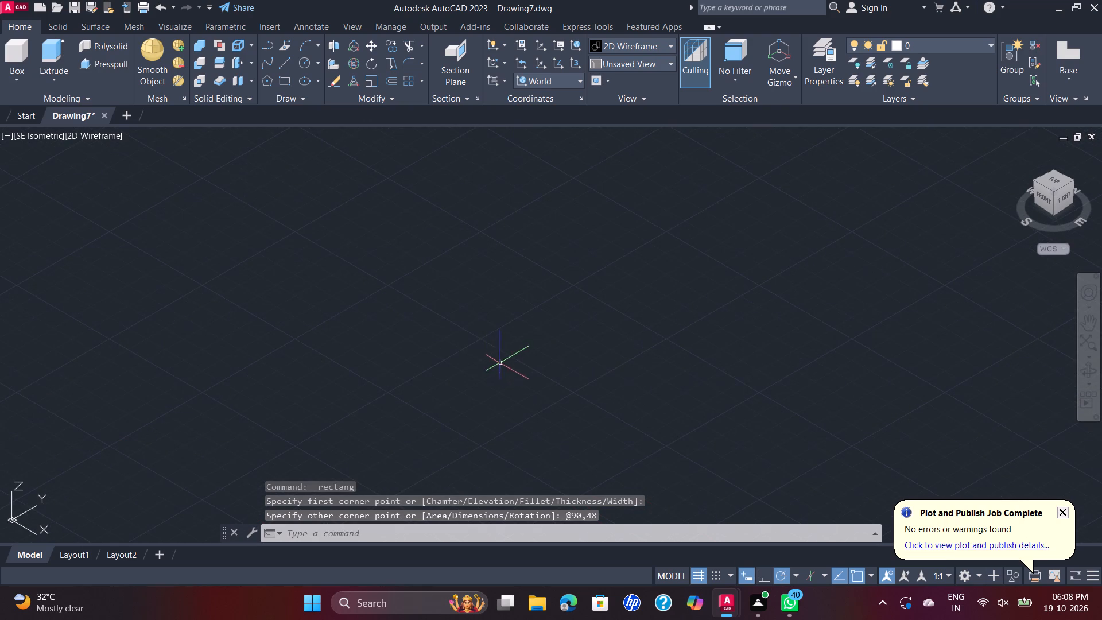
scroll(507, 358, up, 10)
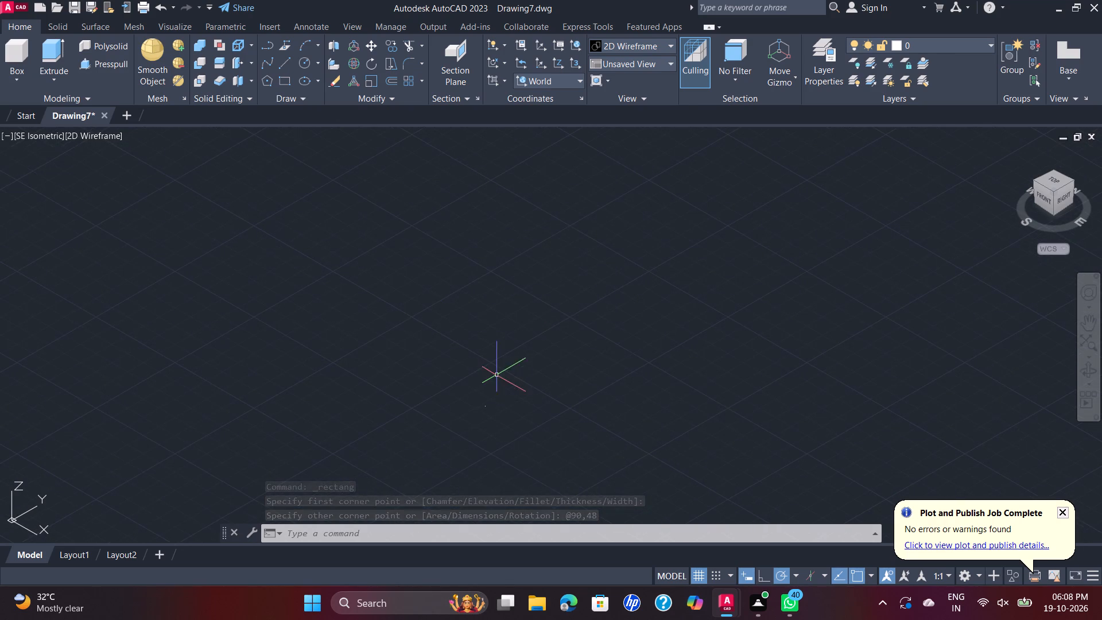
scroll(480, 412, up, 6)
scroll(483, 347, up, 2)
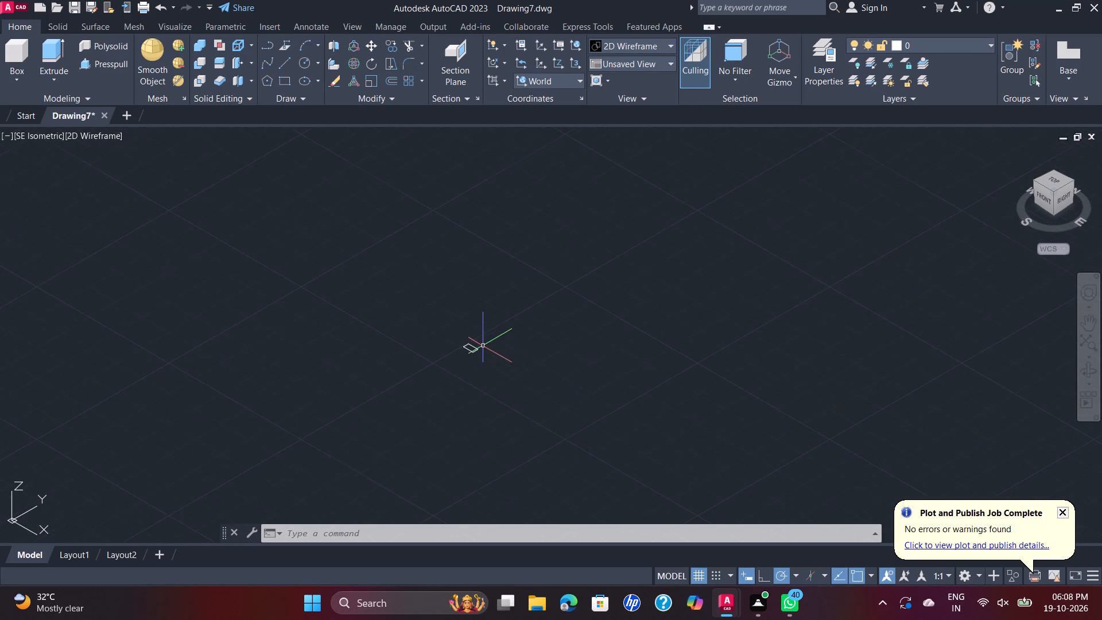
scroll(478, 345, up, 3)
middle_drag(465, 345, 548, 342)
scroll(514, 359, up, 3)
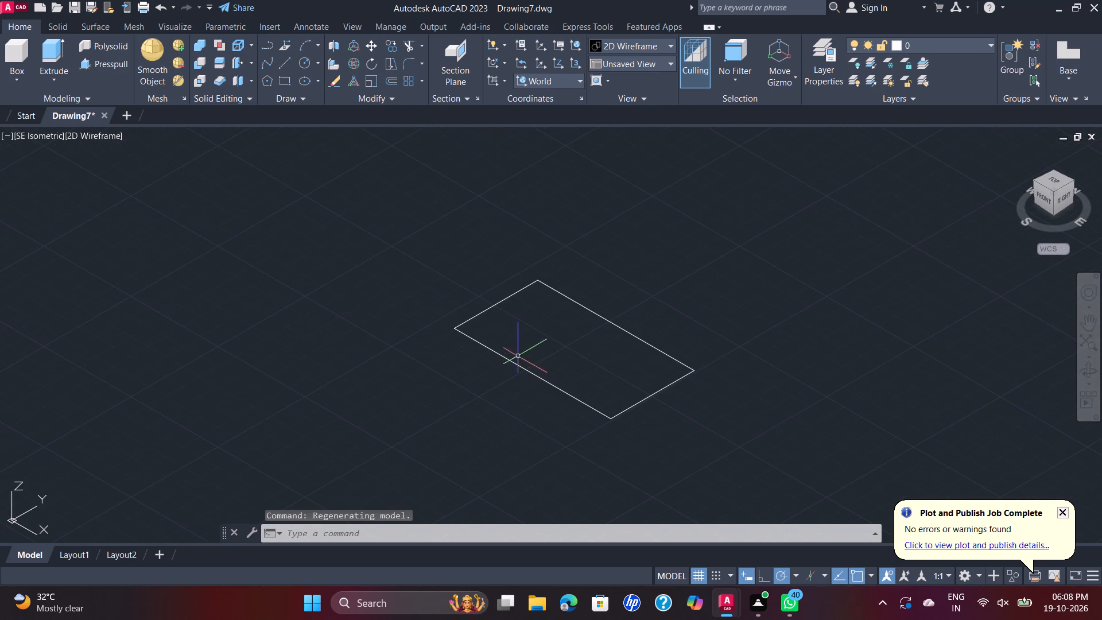
scroll(544, 348, up, 2)
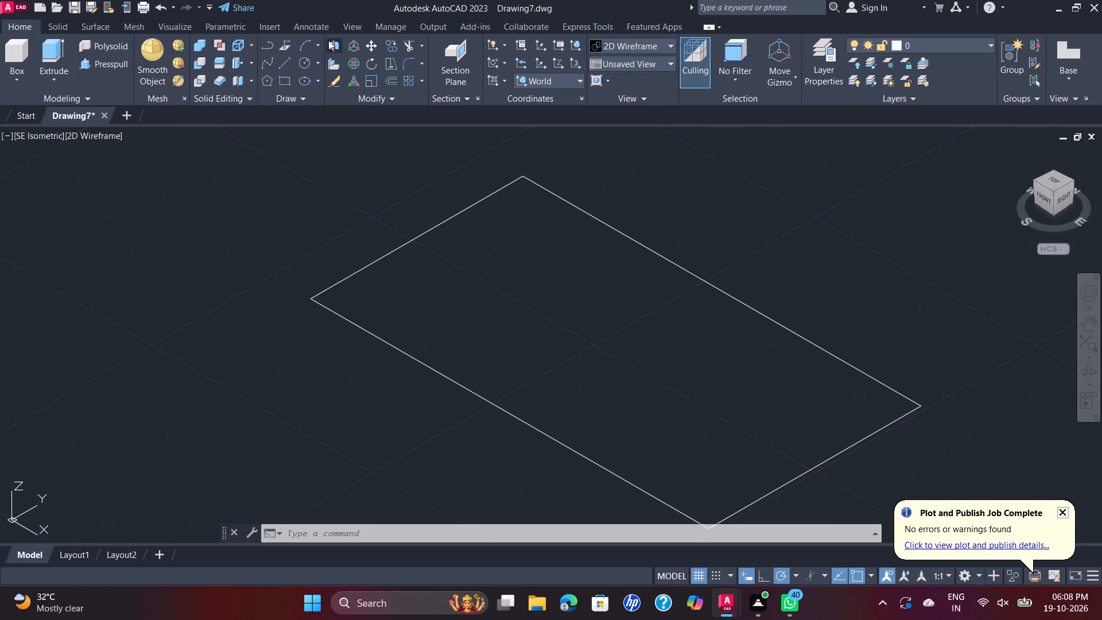
click(282, 65)
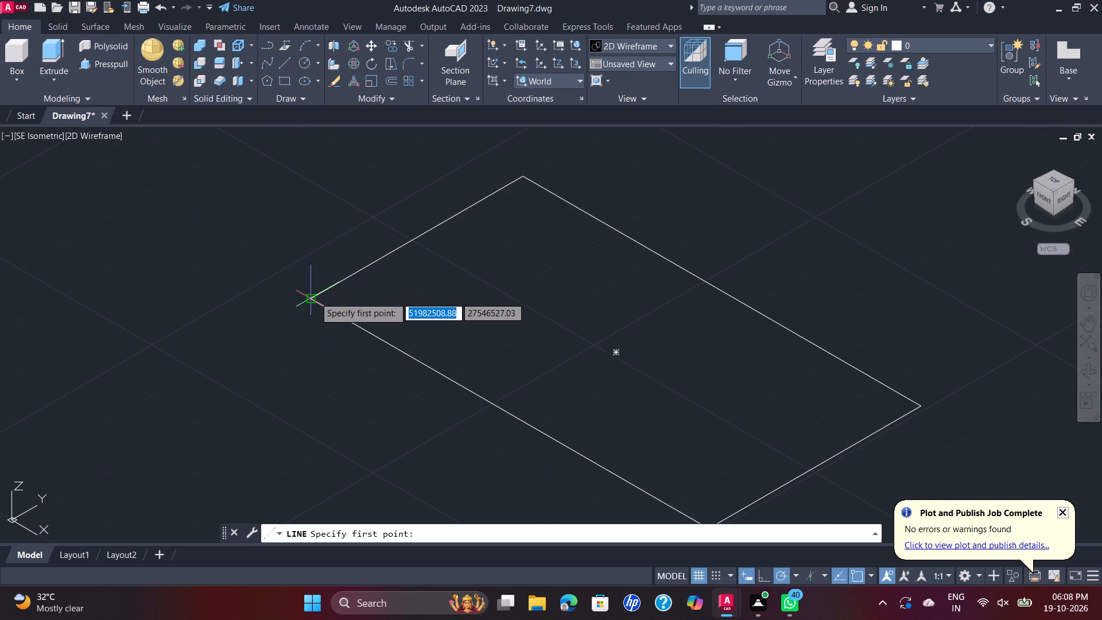
click(315, 297)
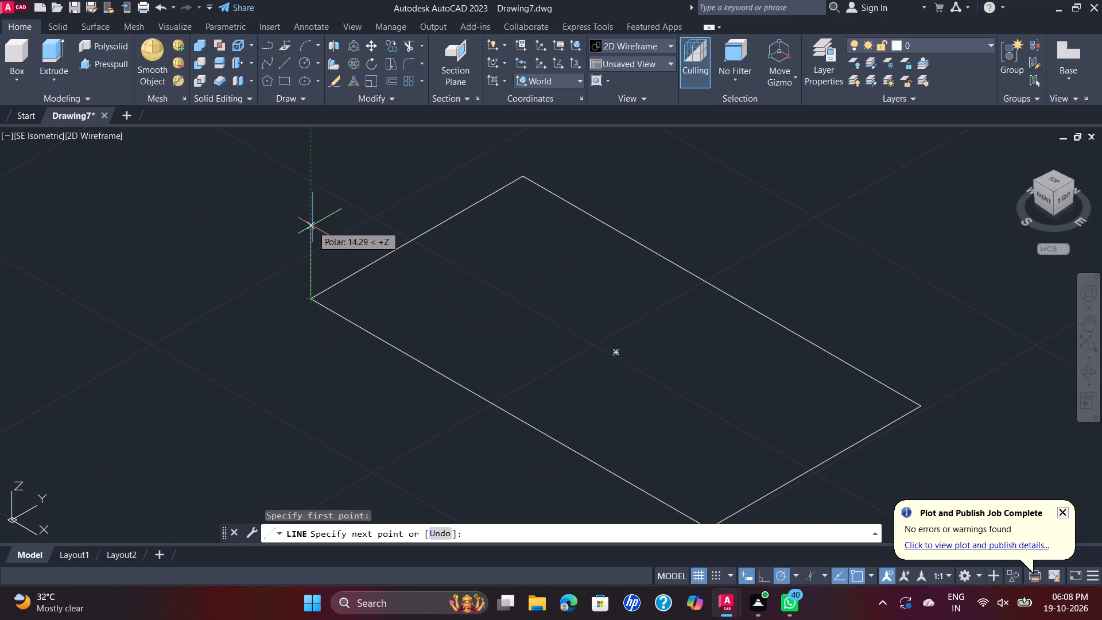
text(30)
key(Return)
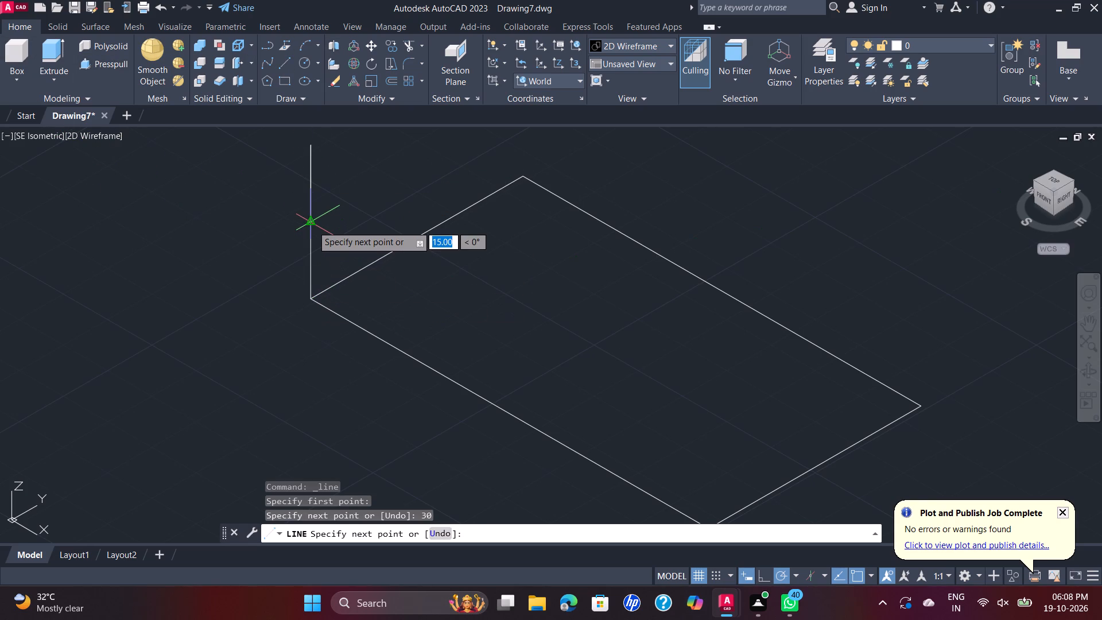
scroll(520, 235, down, 2)
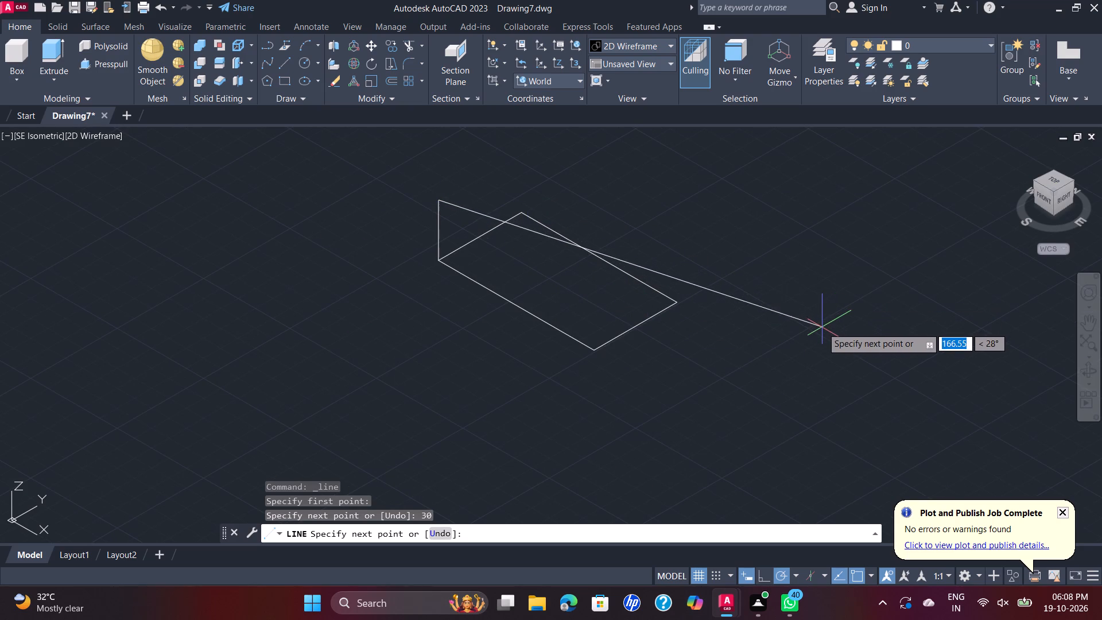
text(90)
key(Return)
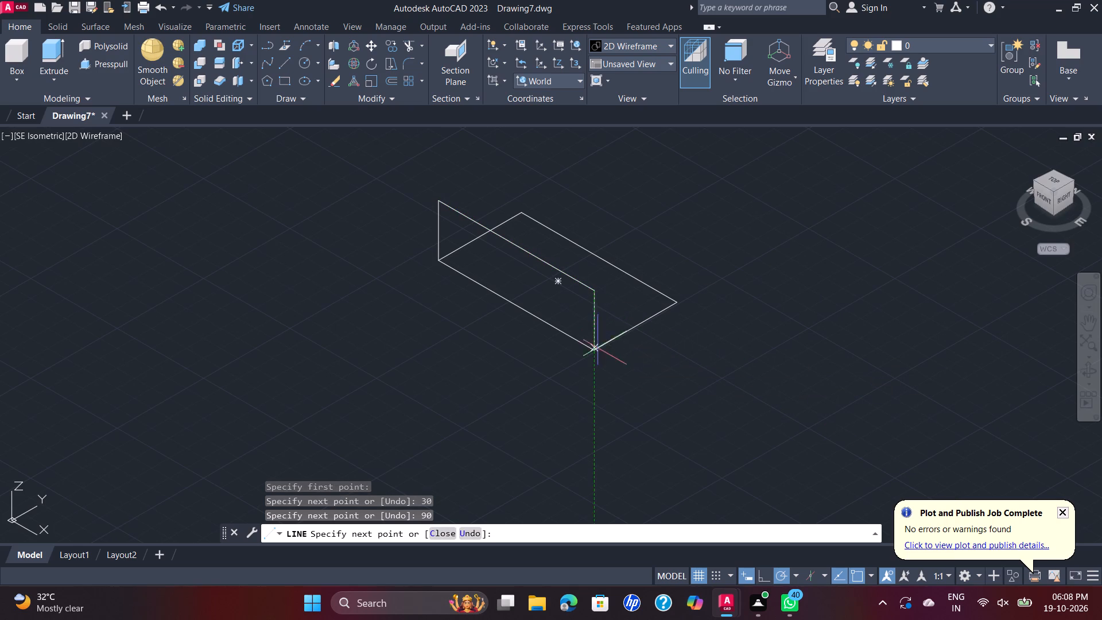
click(596, 350)
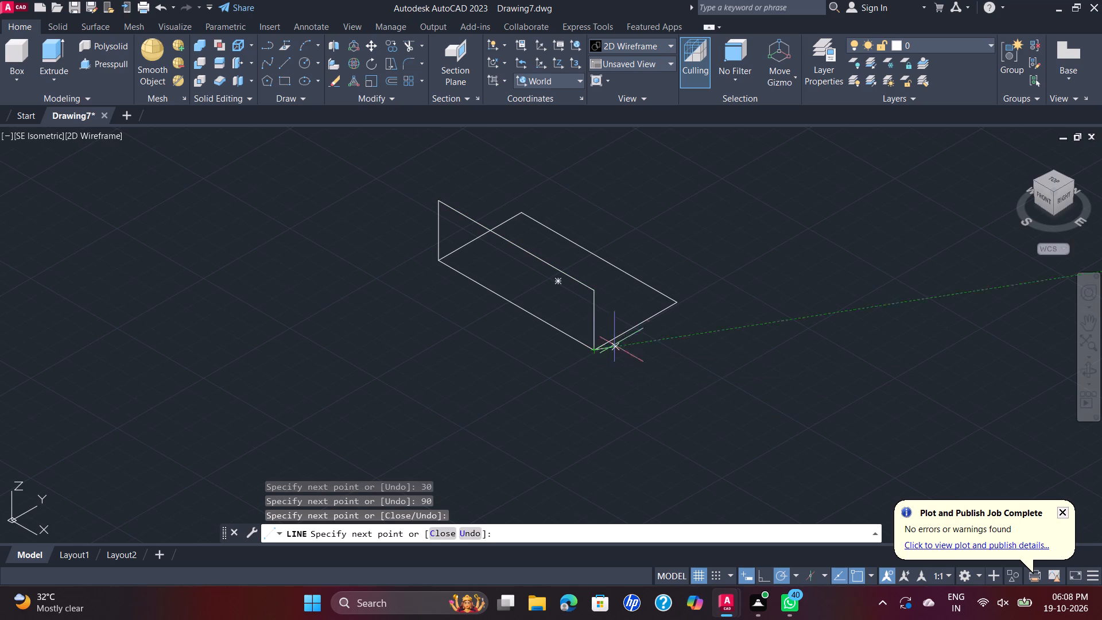
key(Escape)
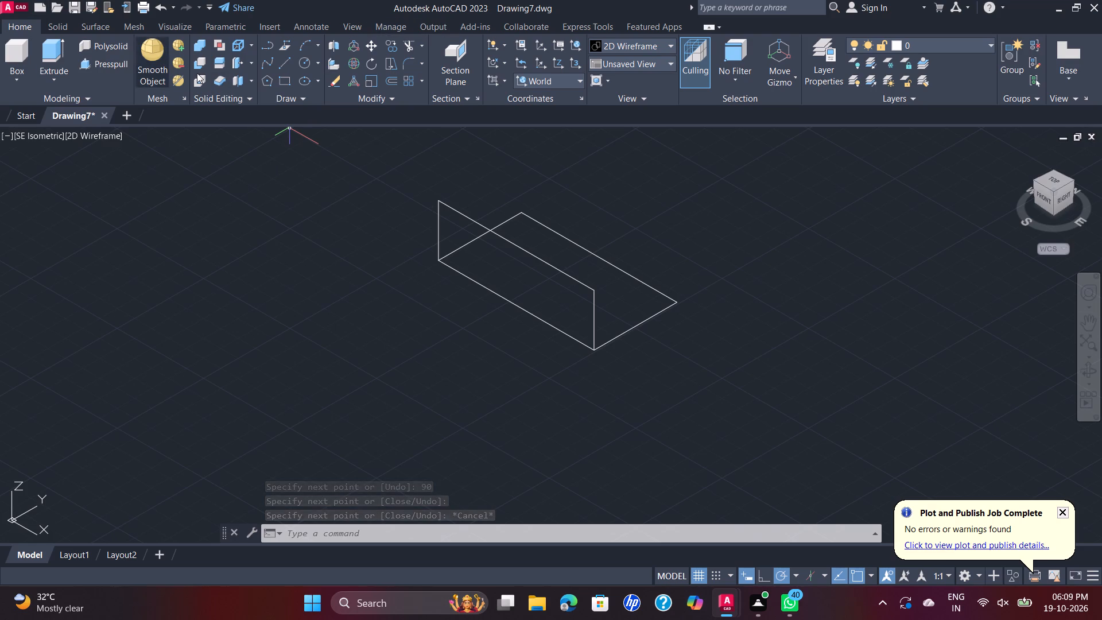
Select the base rectangle and the three upright frame lines and join them.
click(115, 63)
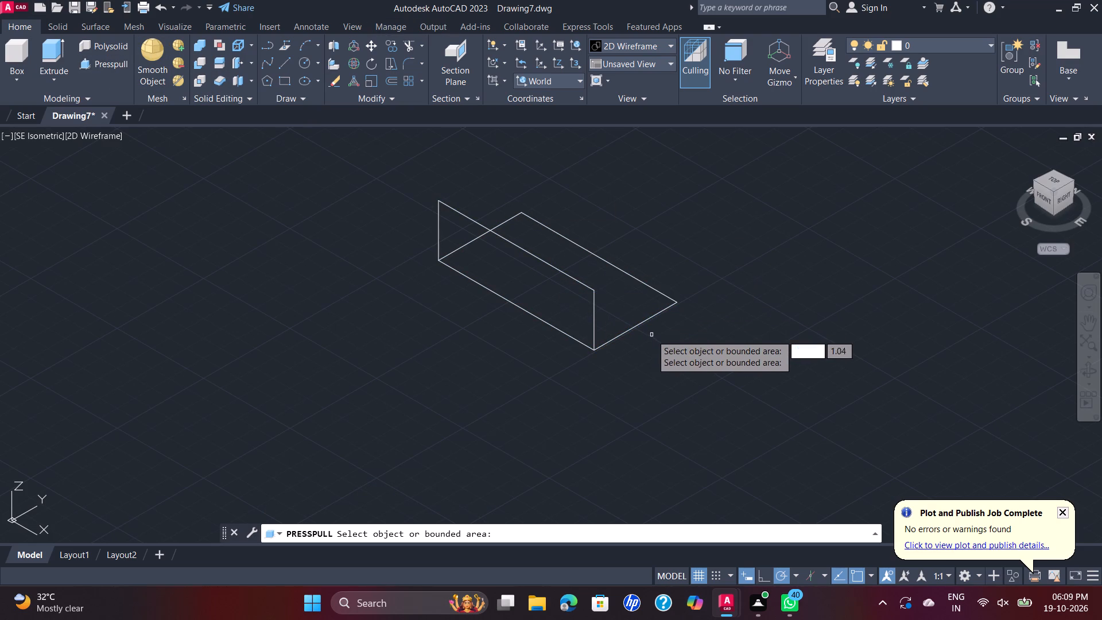
key(Escape)
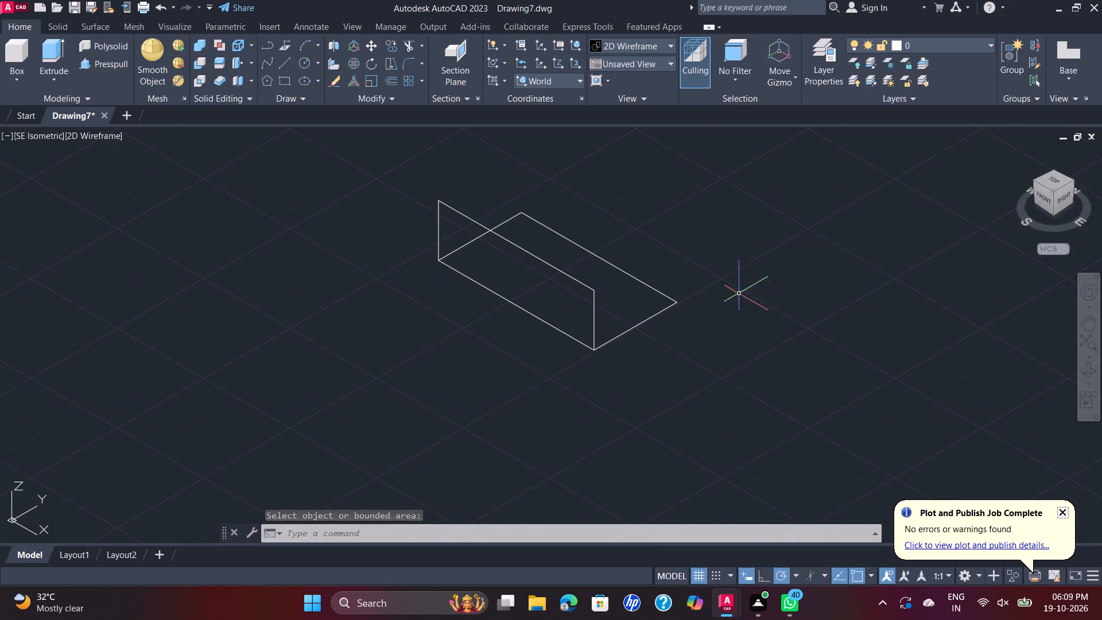
drag(751, 265, 730, 254)
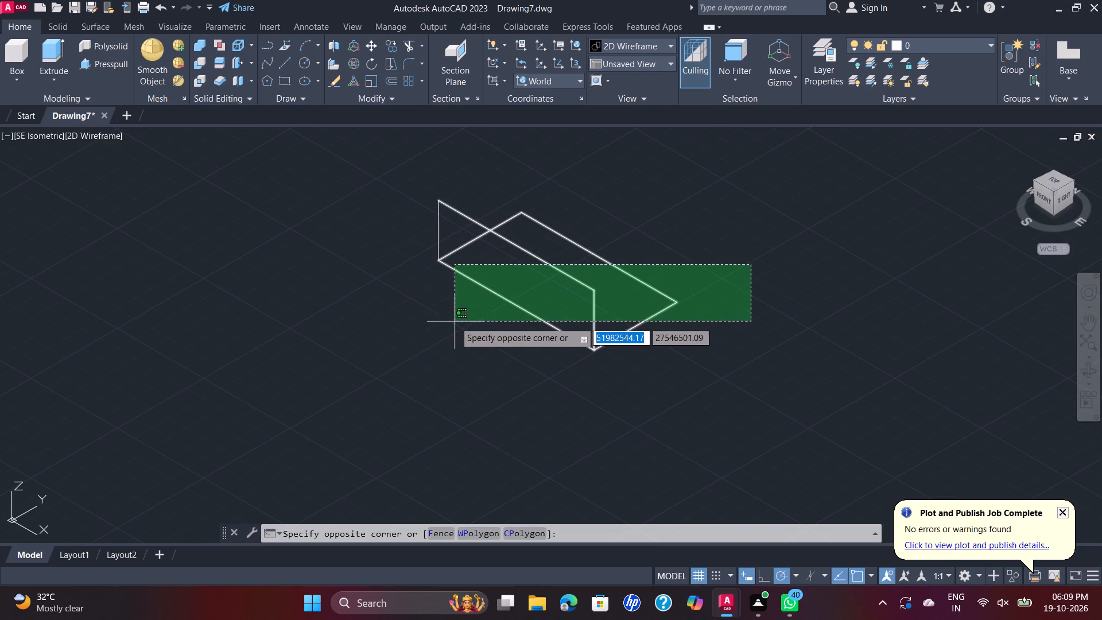
click(391, 331)
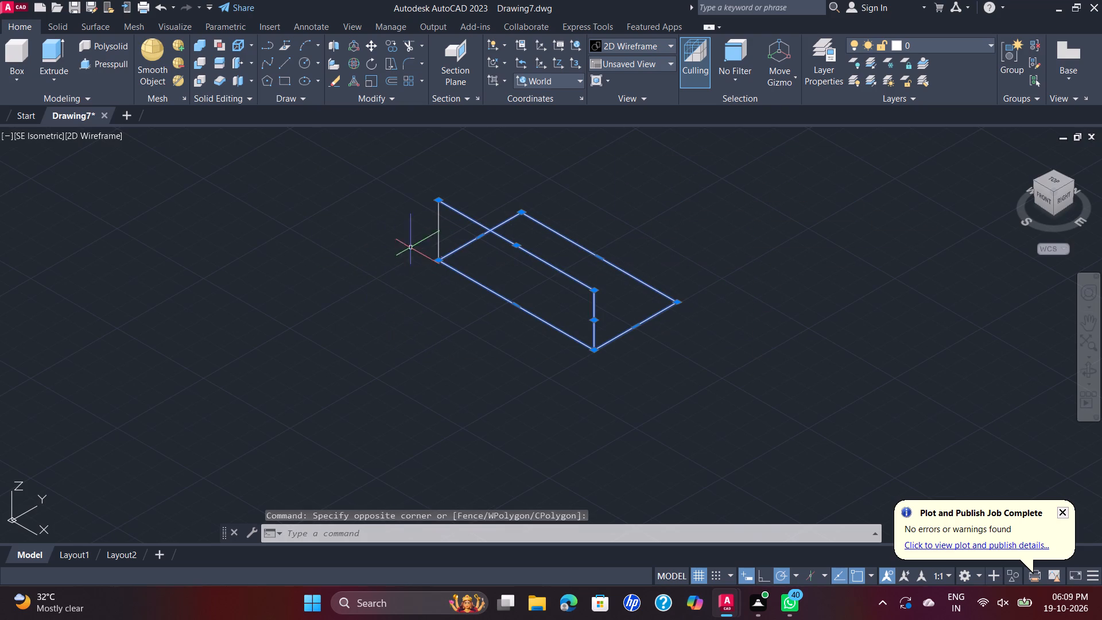
click(445, 231)
click(397, 223)
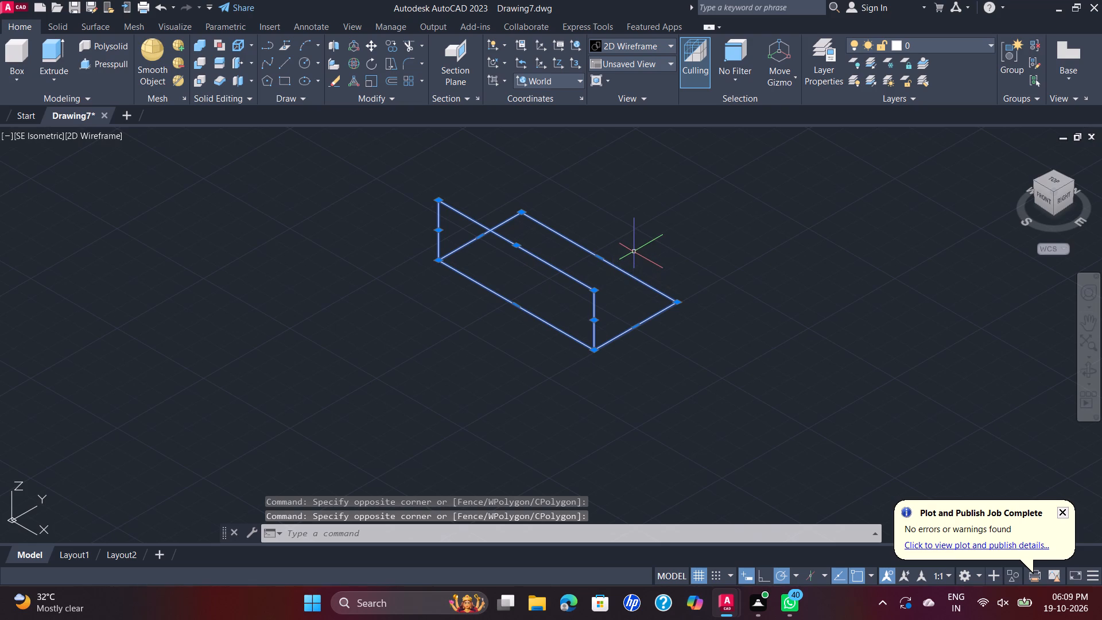
key(j)
key(Return)
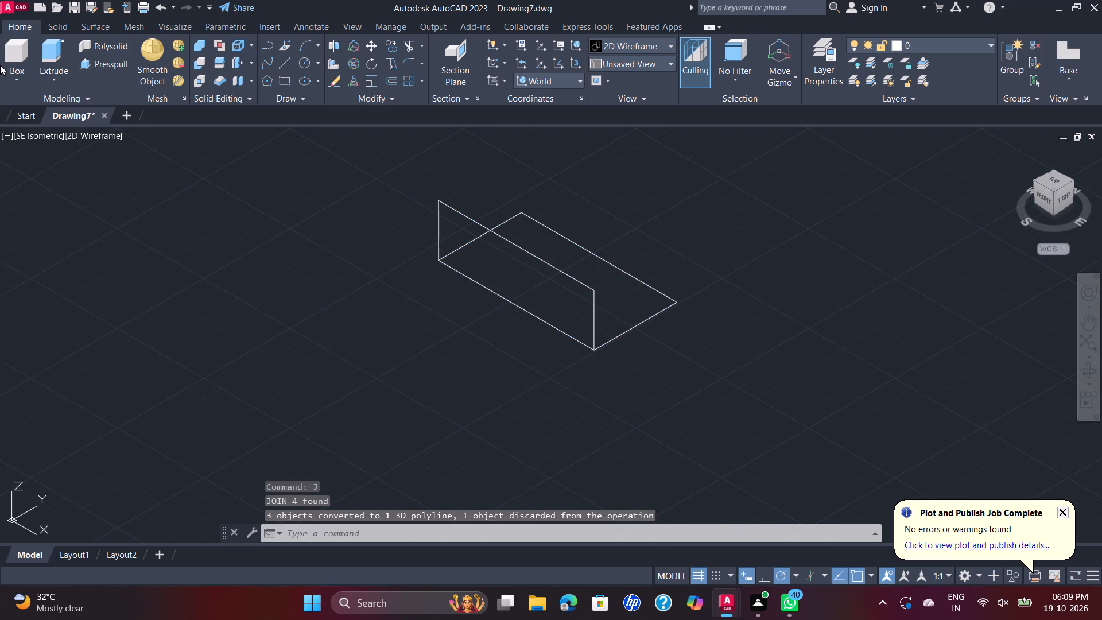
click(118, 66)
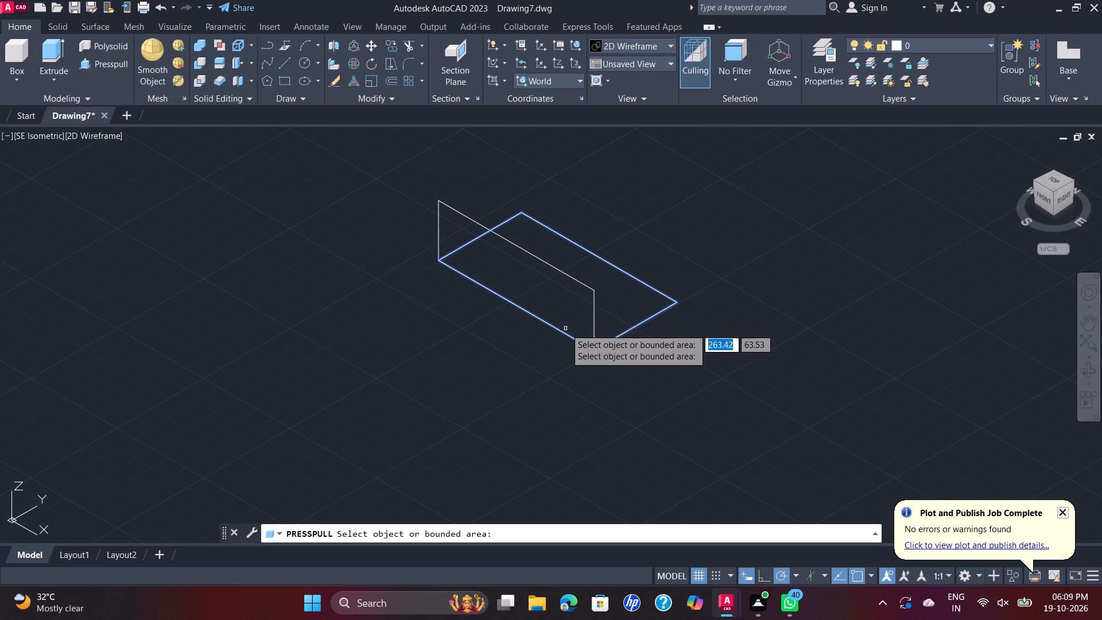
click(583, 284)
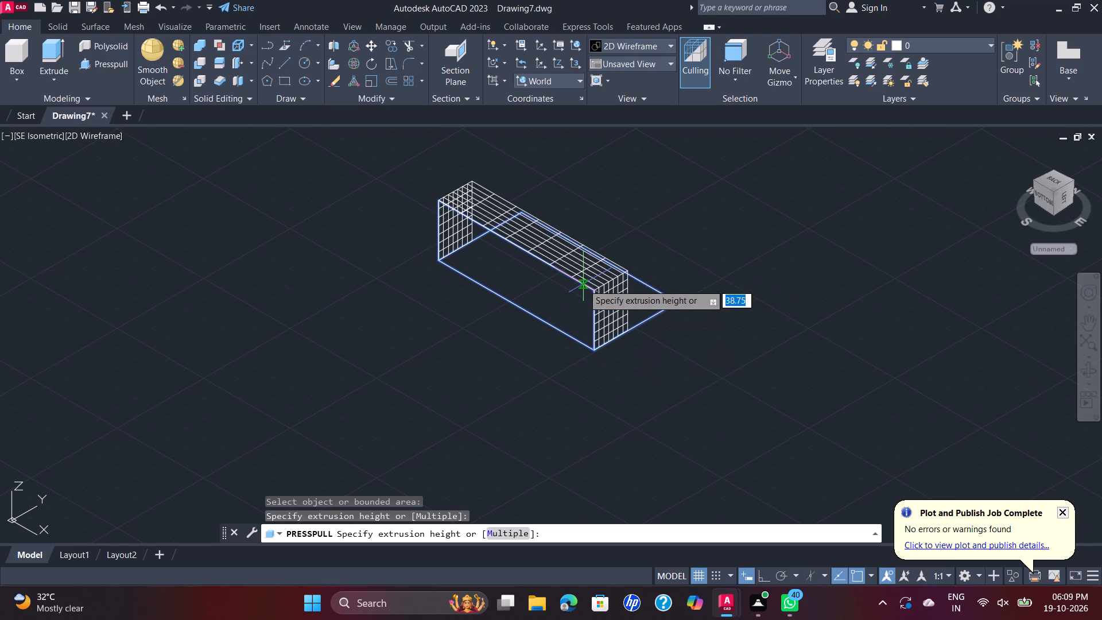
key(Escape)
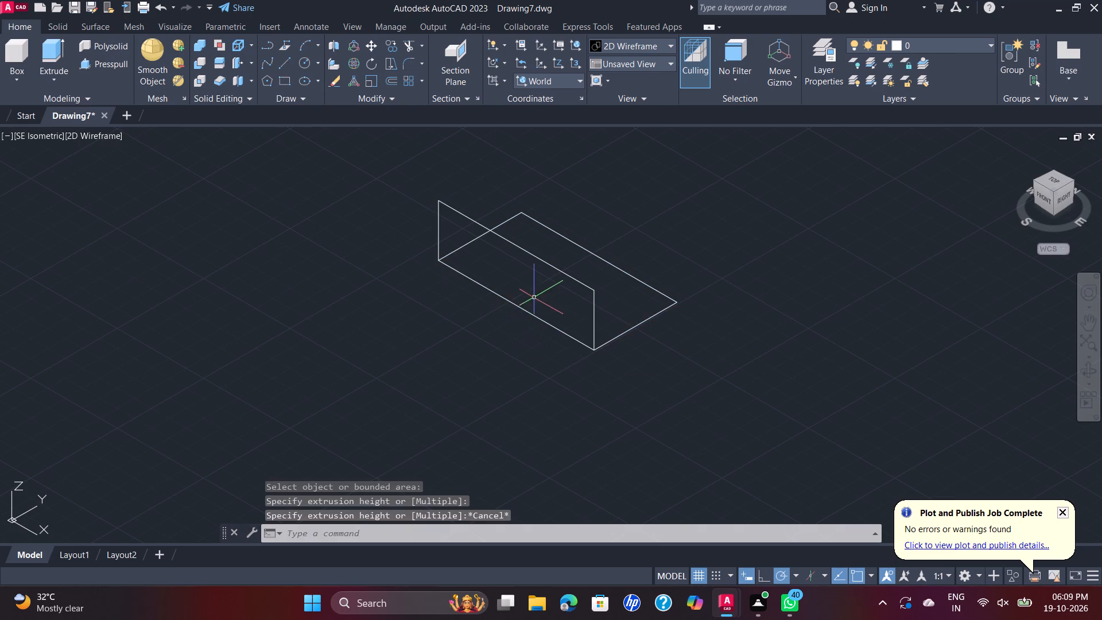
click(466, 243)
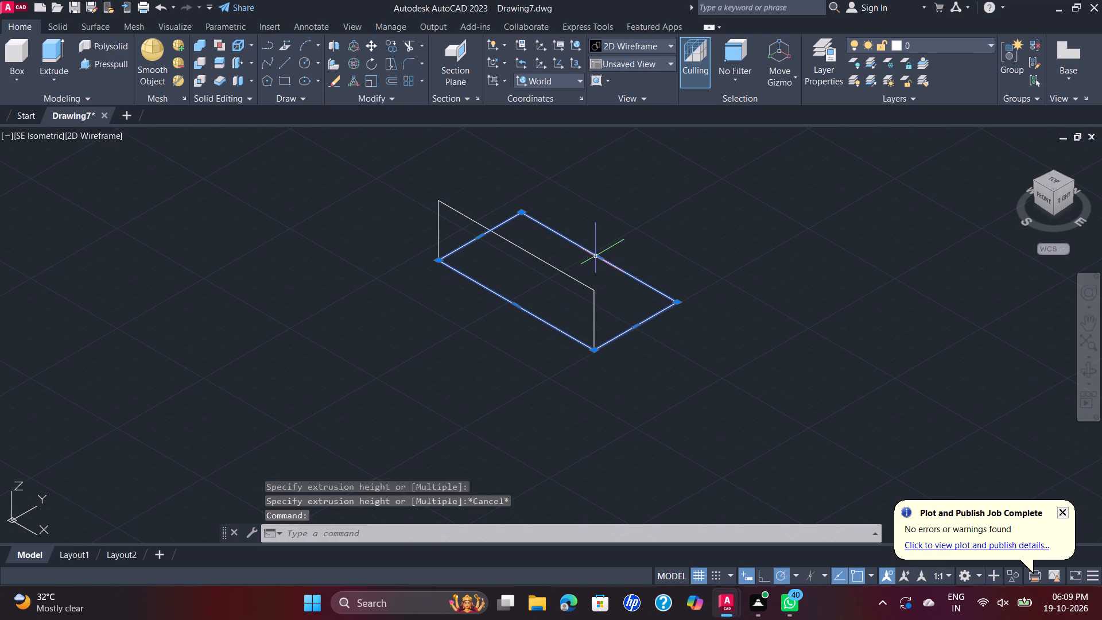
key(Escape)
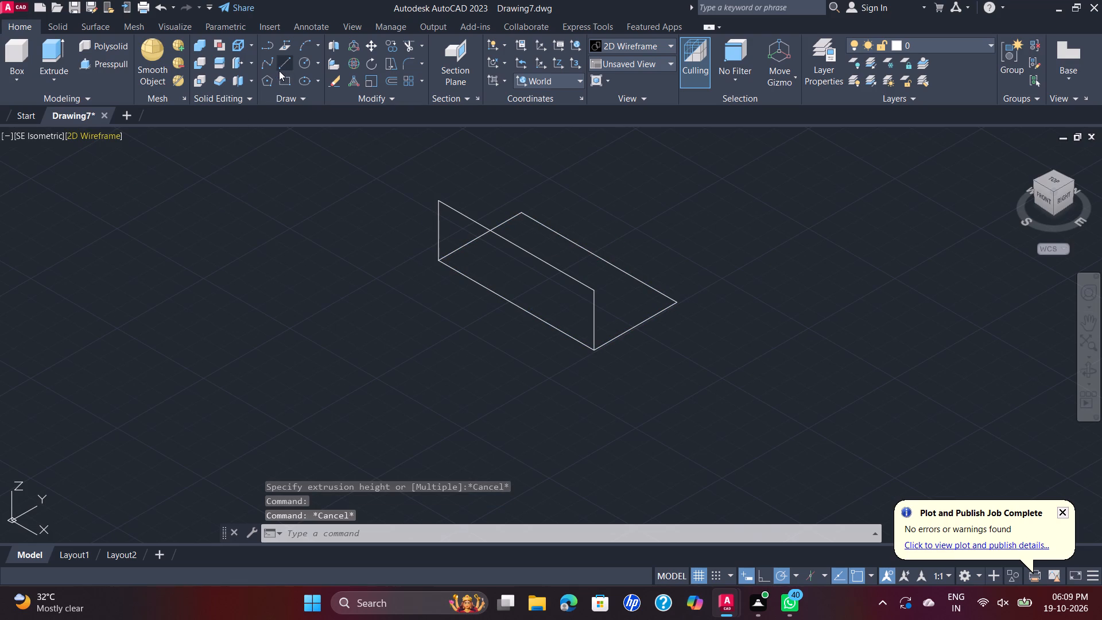
Draw a line along the base's long front edge between the feet of the upright frame, closing its bottom.
click(288, 61)
scroll(441, 254, up, 2)
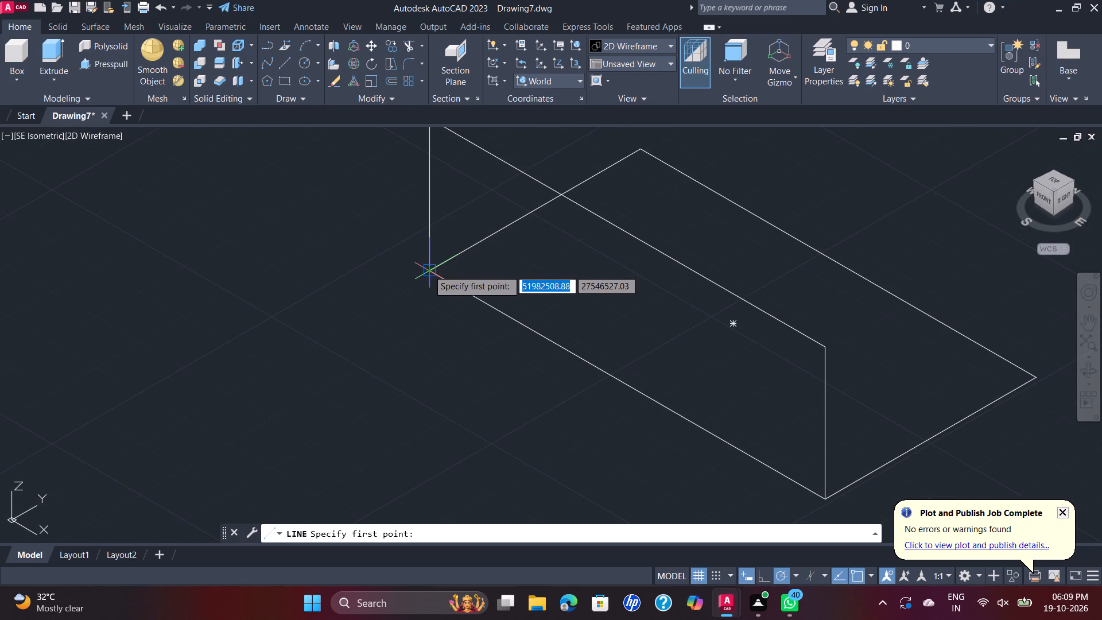
click(428, 270)
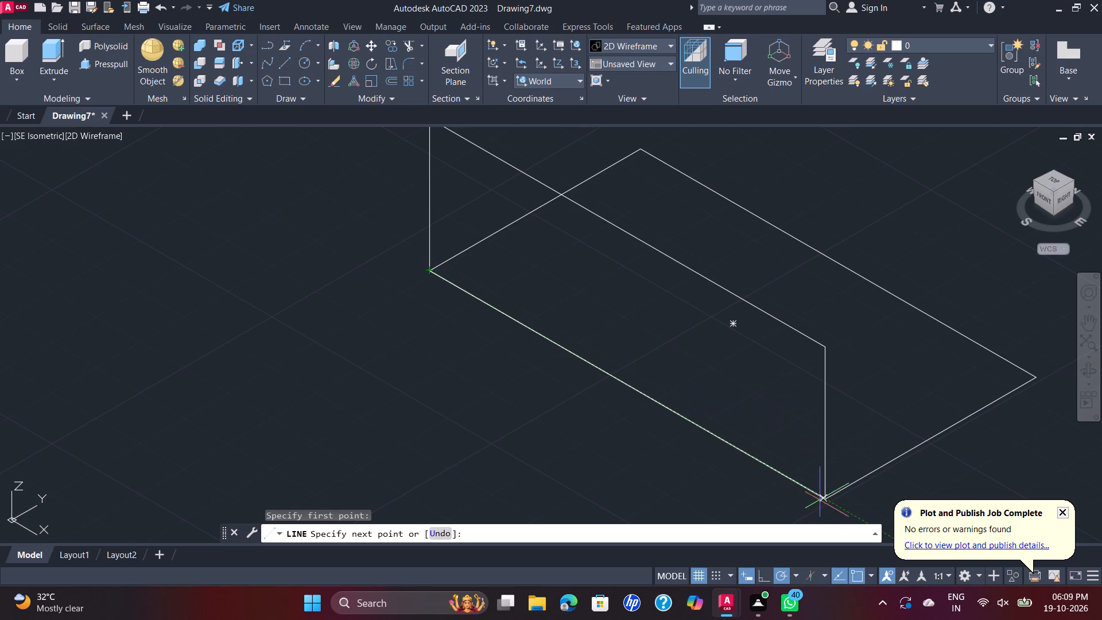
click(824, 499)
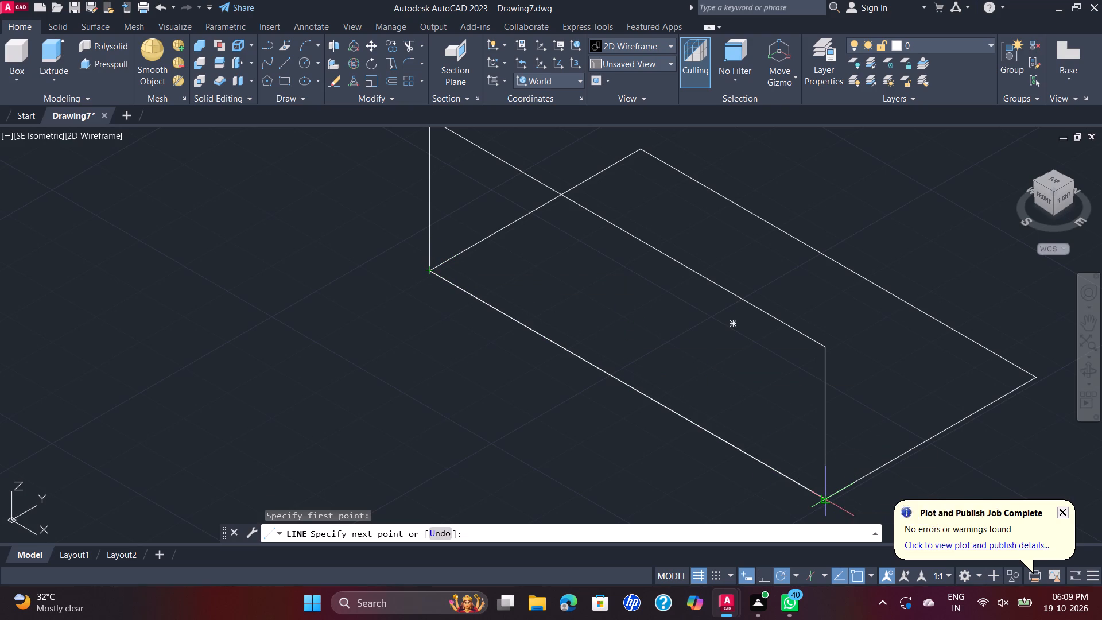
key(Escape)
Select the base rectangle, the upright frame and the new bottom line, and join them.
scroll(1025, 400, down, 1)
scroll(993, 350, down, 1)
middle_drag(989, 348, 976, 353)
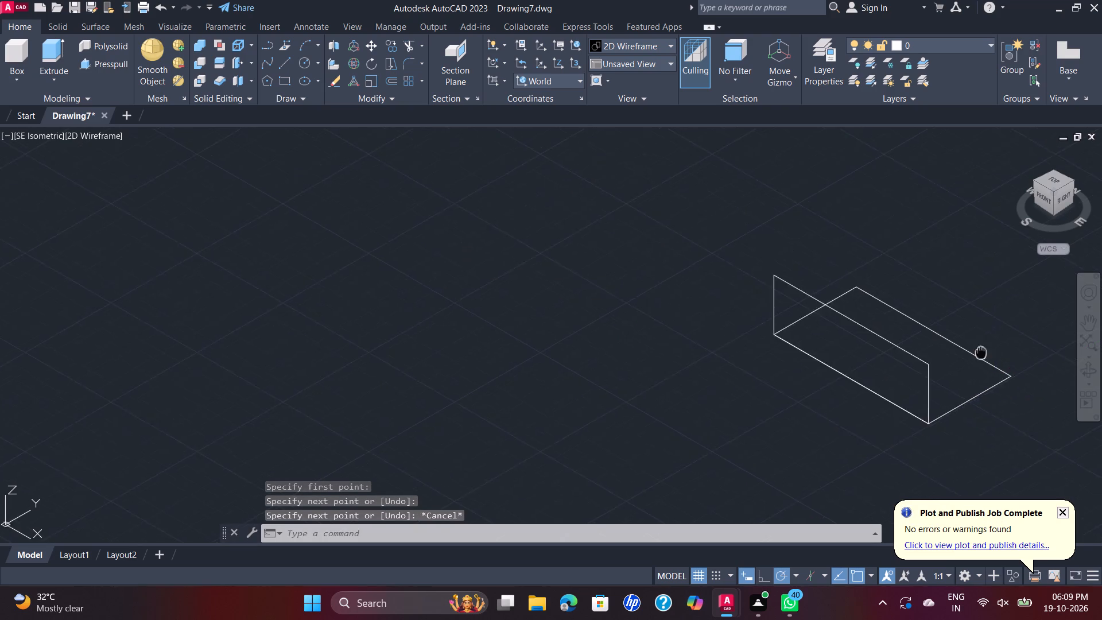
middle_drag(976, 353, 670, 262)
drag(776, 214, 755, 210)
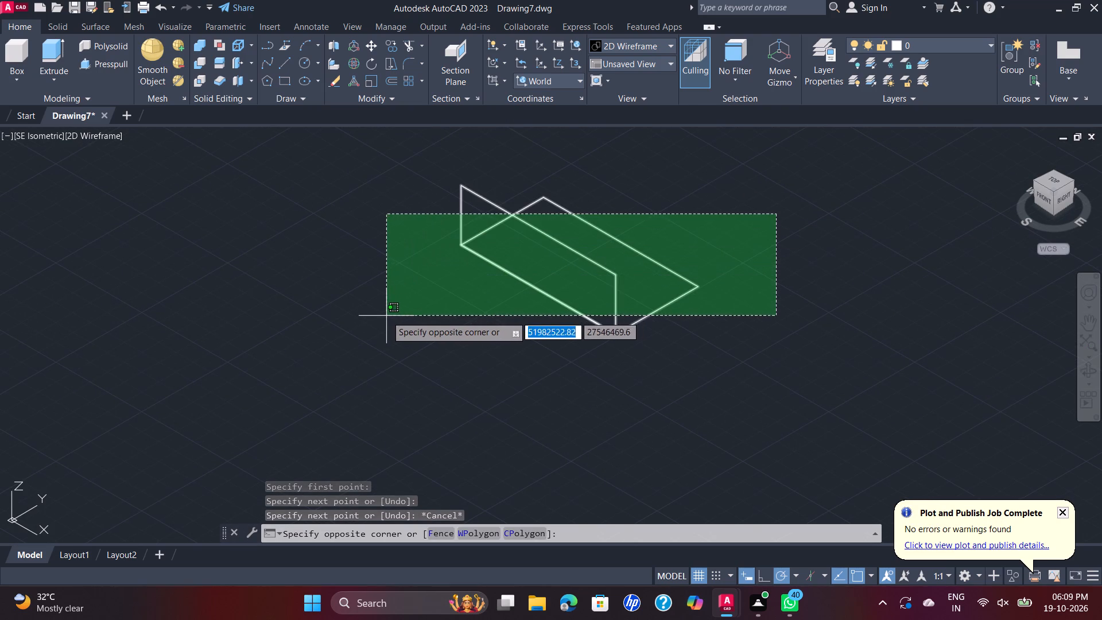
click(377, 350)
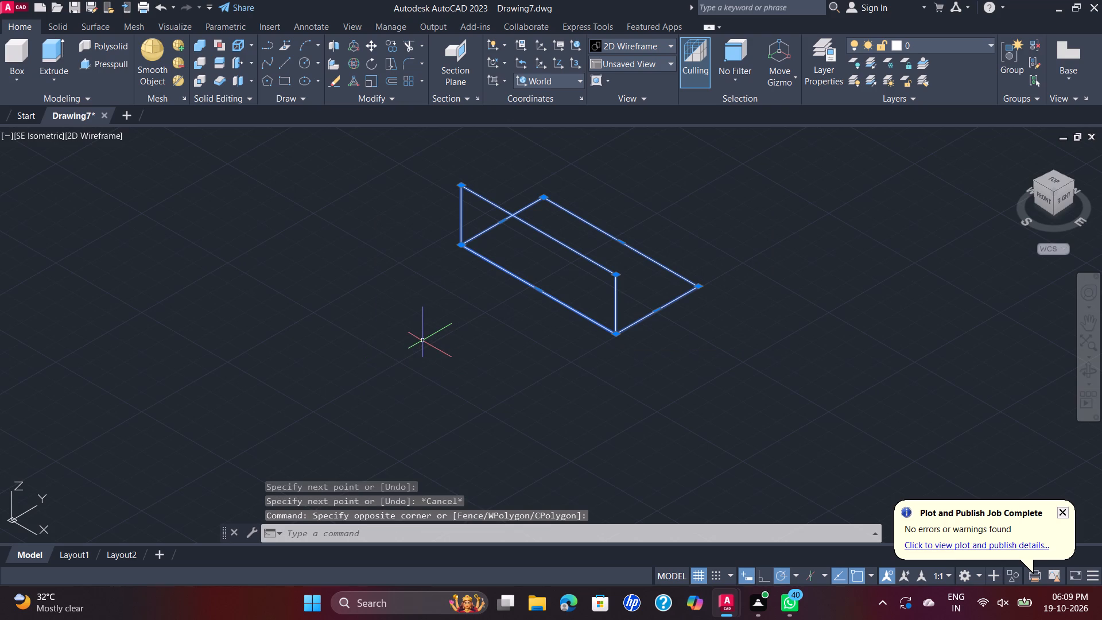
key(j)
key(Return)
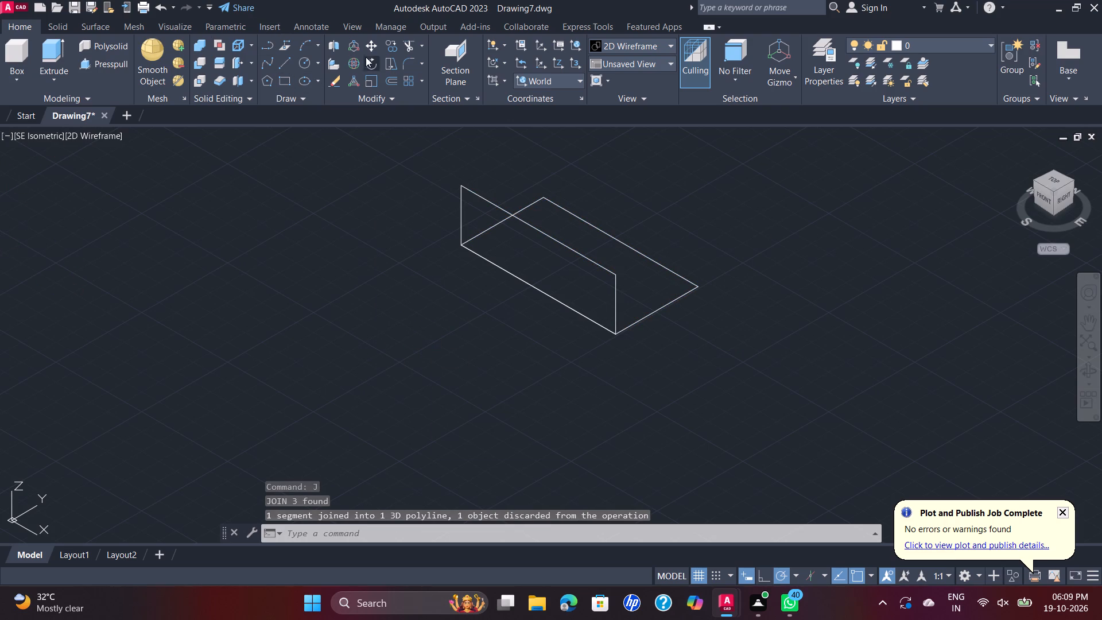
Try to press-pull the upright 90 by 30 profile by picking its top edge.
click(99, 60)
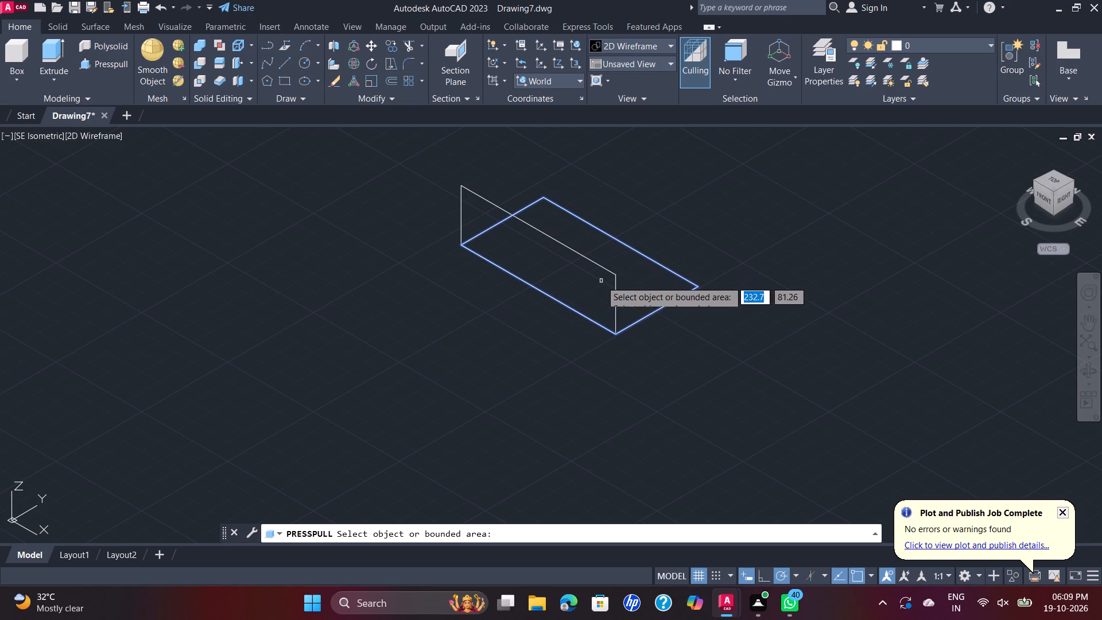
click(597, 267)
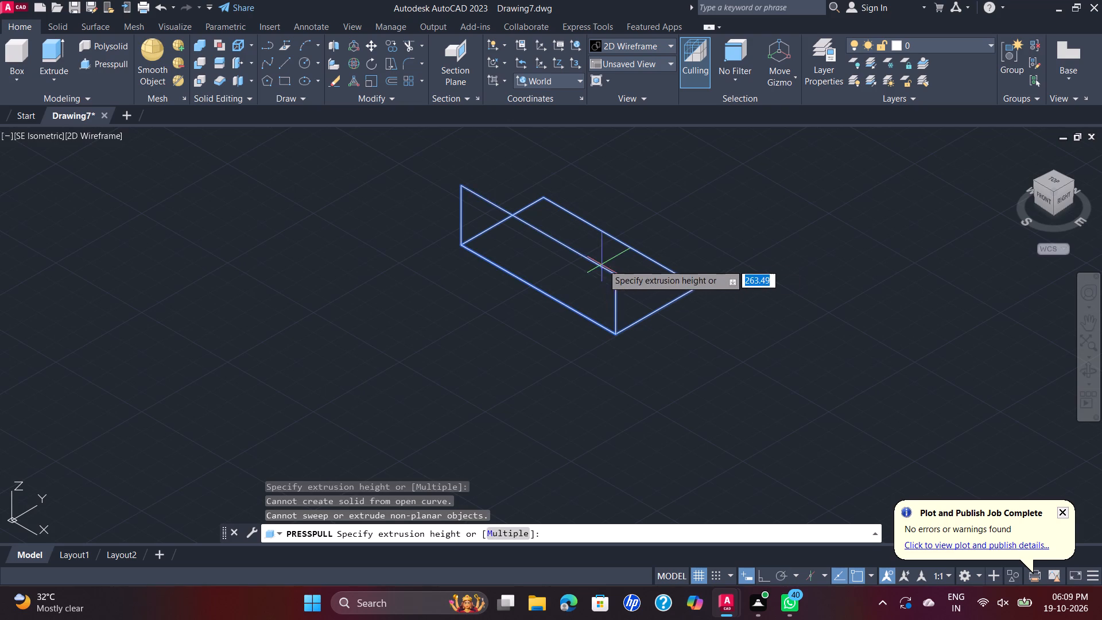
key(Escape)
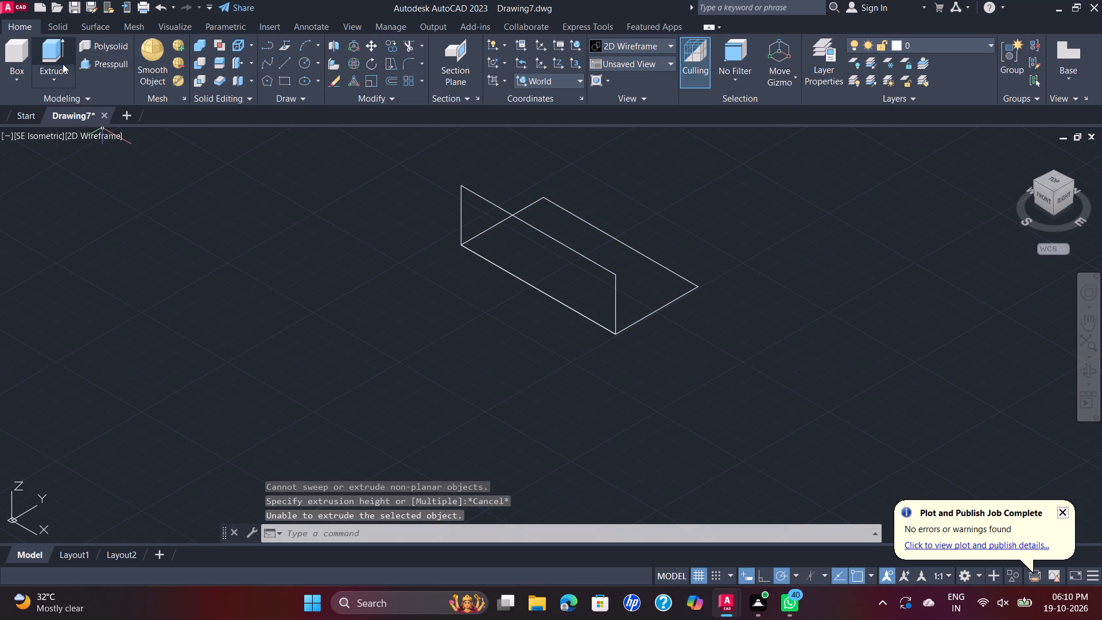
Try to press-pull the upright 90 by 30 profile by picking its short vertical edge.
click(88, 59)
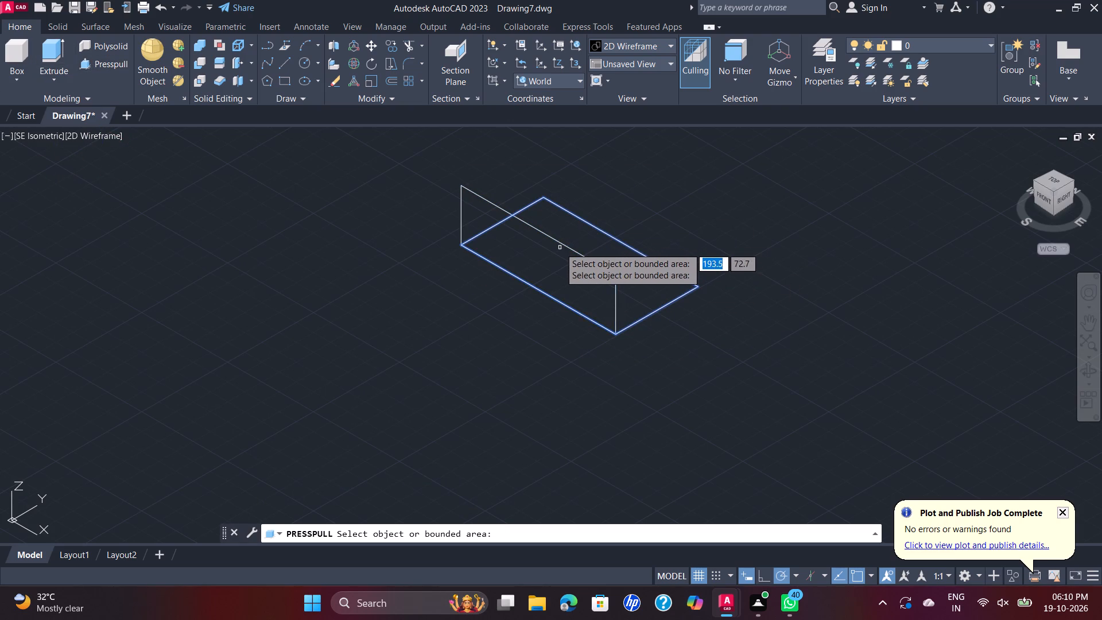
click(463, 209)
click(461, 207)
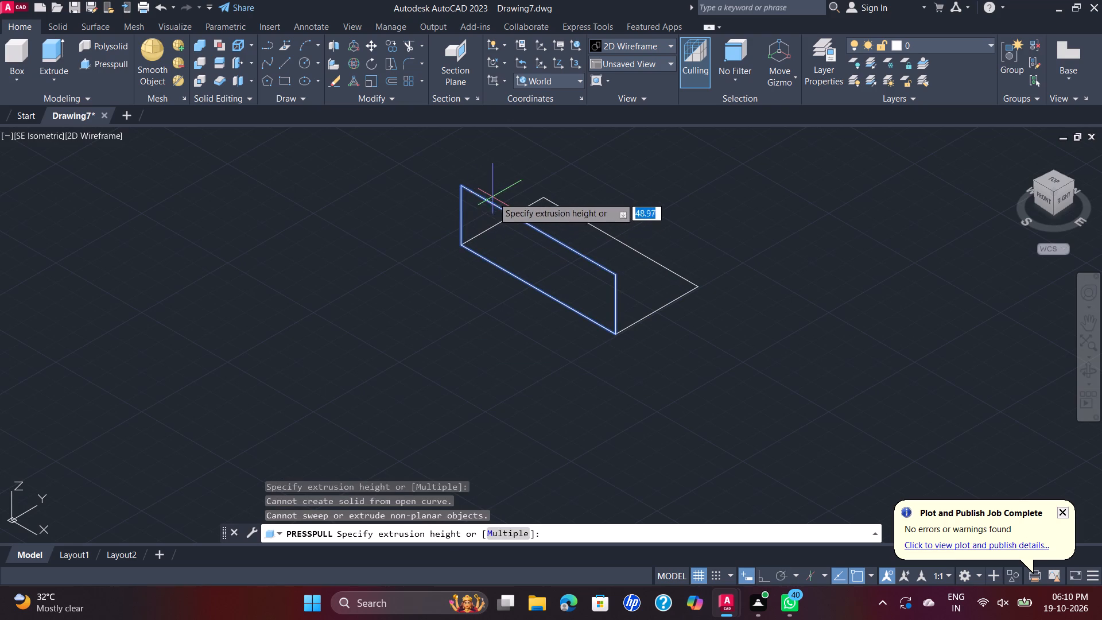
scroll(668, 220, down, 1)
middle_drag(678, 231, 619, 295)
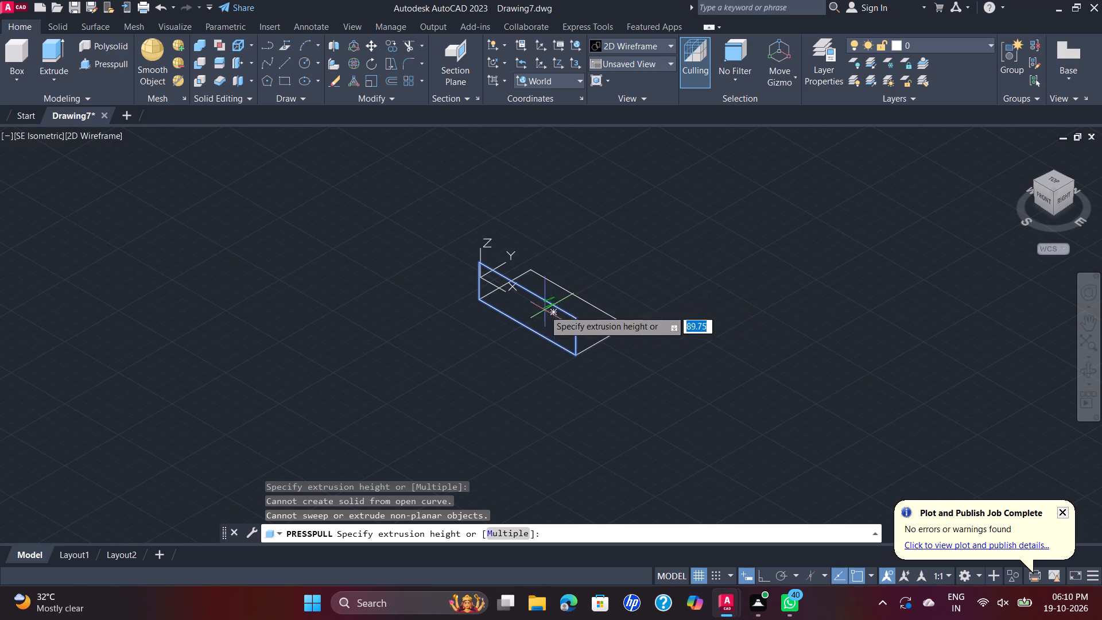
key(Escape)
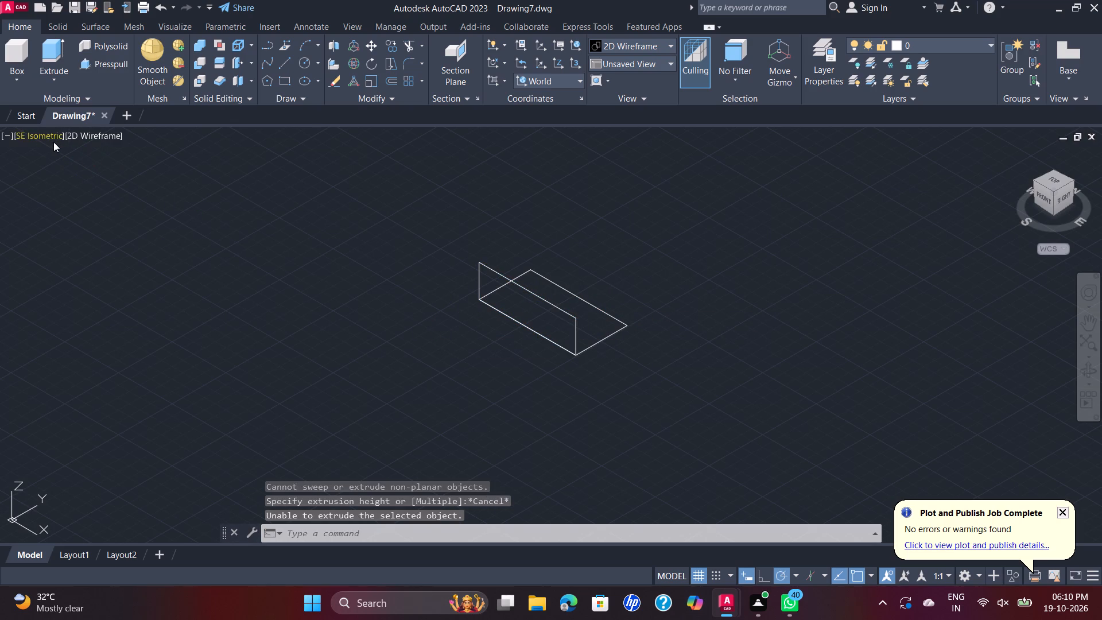
Change the viewport's visual style to Shades of Gray.
click(84, 130)
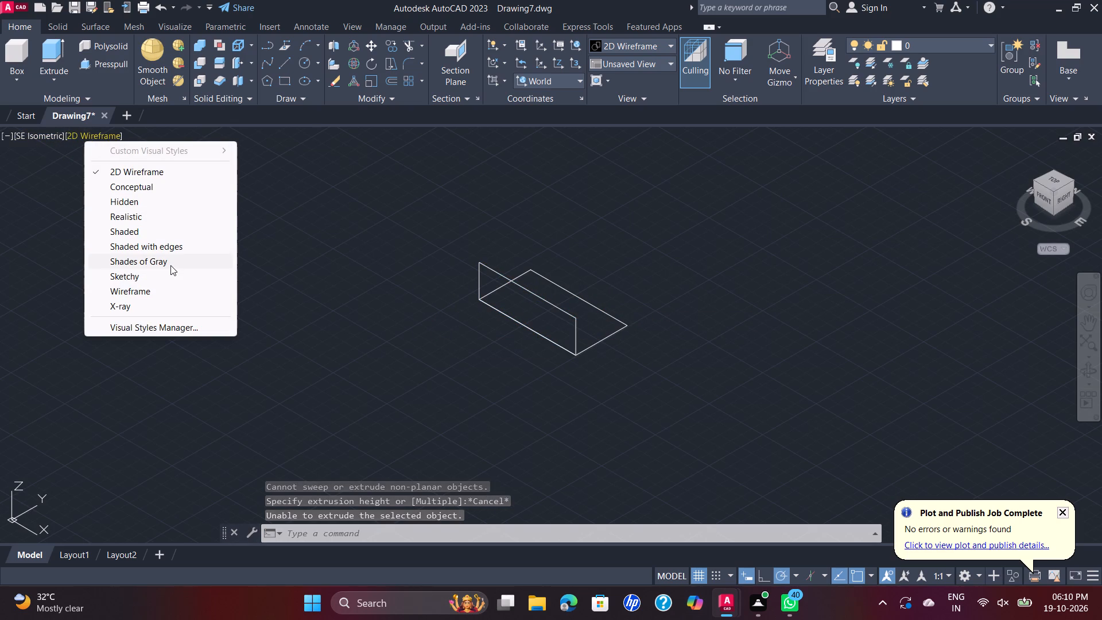
click(166, 261)
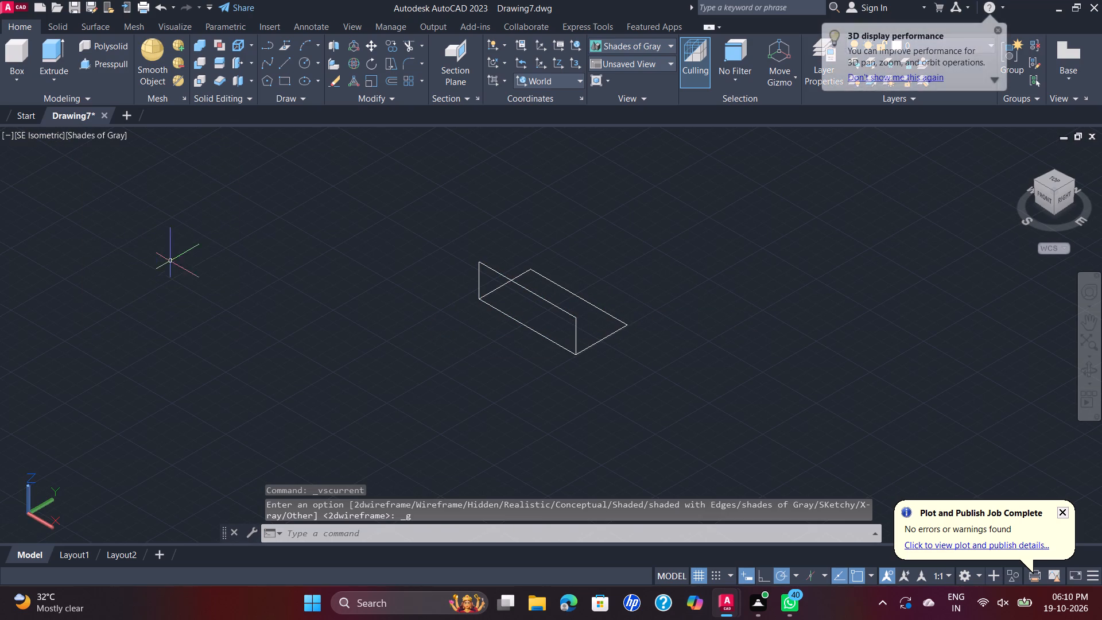
click(33, 138)
scroll(406, 253, down, 2)
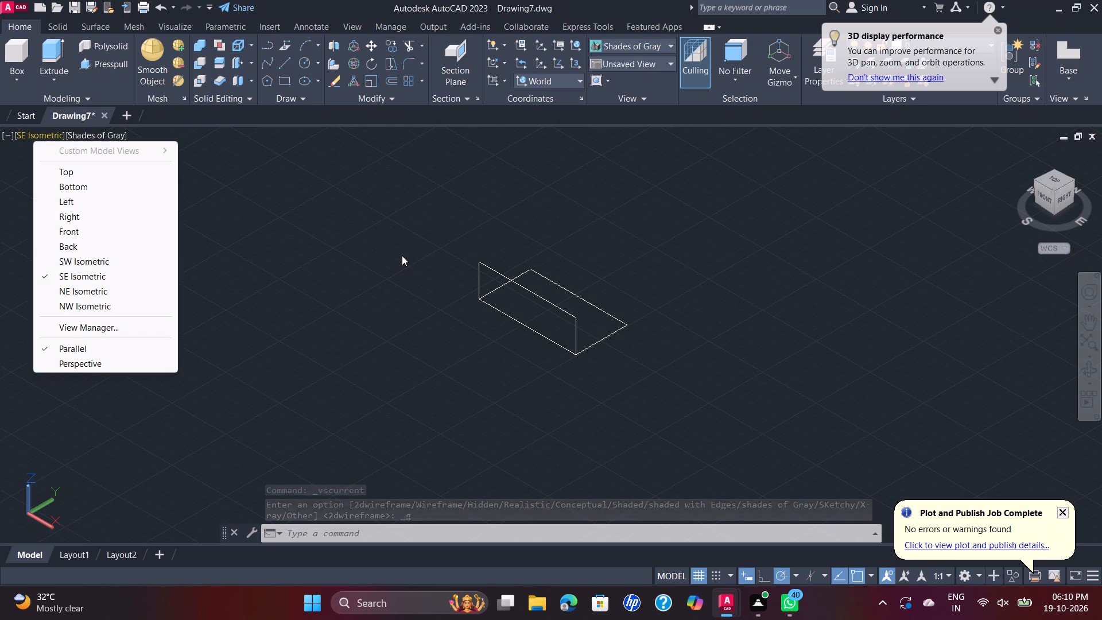
key(Escape)
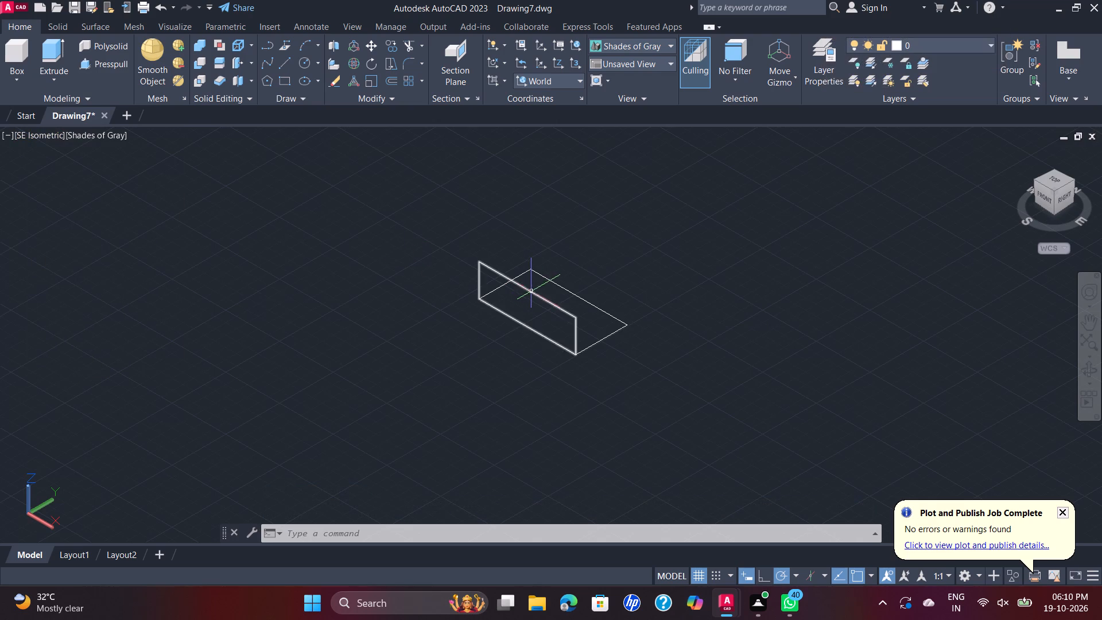
Erase the base rectangle, keeping only the upright profile.
click(612, 335)
key(Delete)
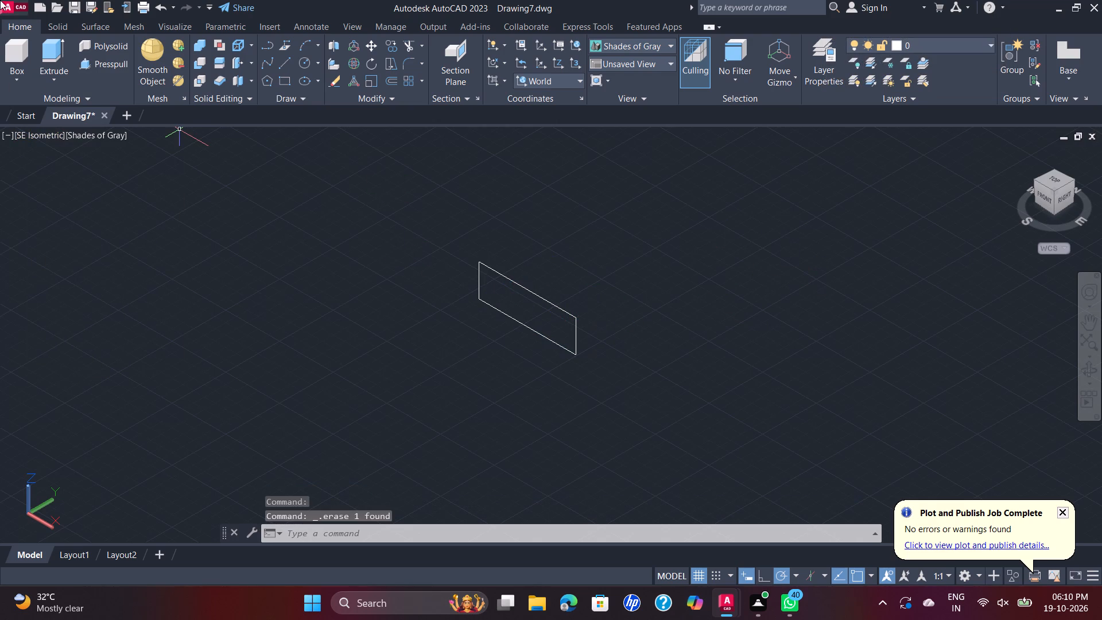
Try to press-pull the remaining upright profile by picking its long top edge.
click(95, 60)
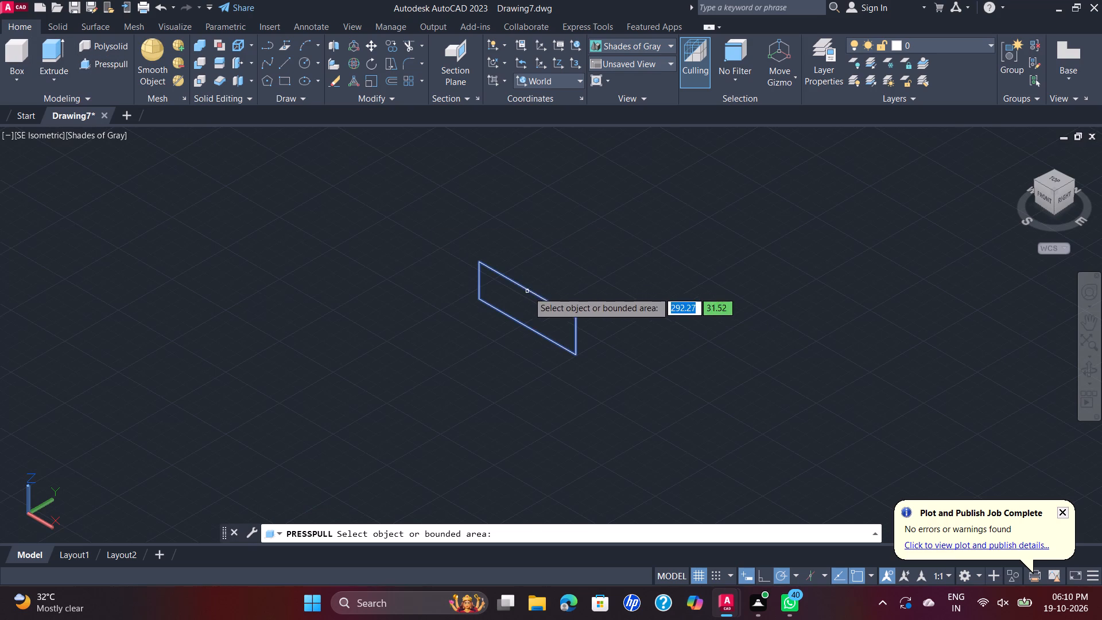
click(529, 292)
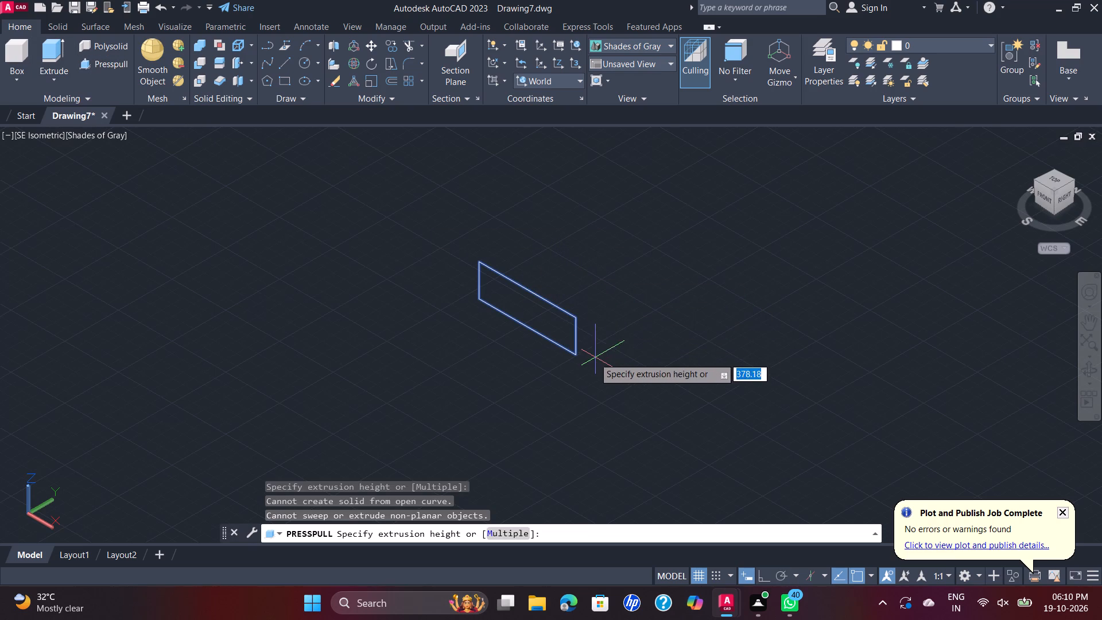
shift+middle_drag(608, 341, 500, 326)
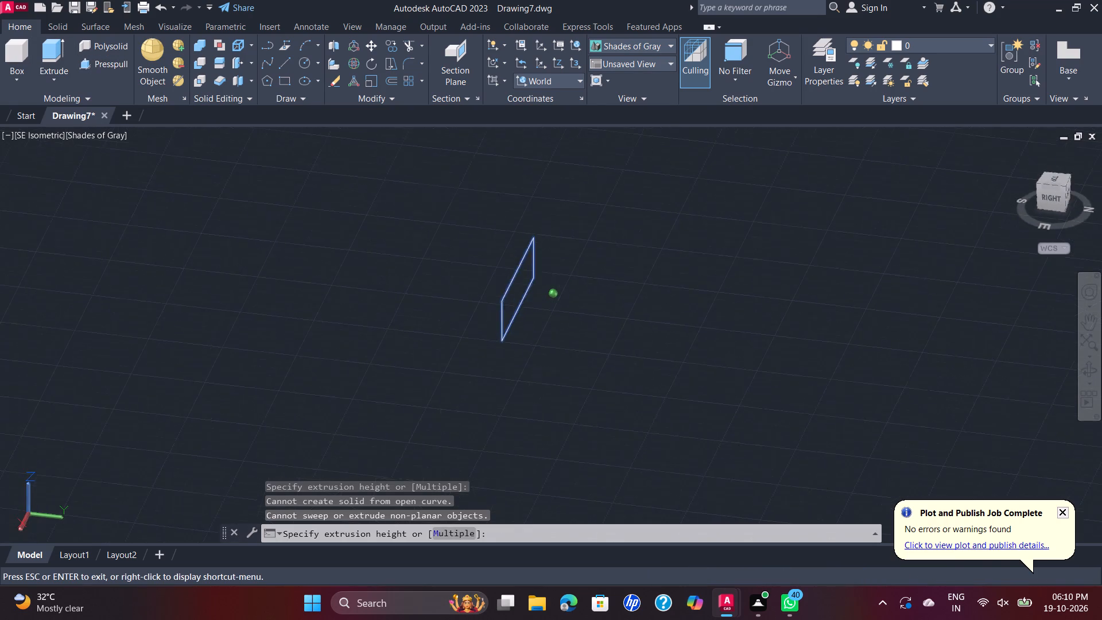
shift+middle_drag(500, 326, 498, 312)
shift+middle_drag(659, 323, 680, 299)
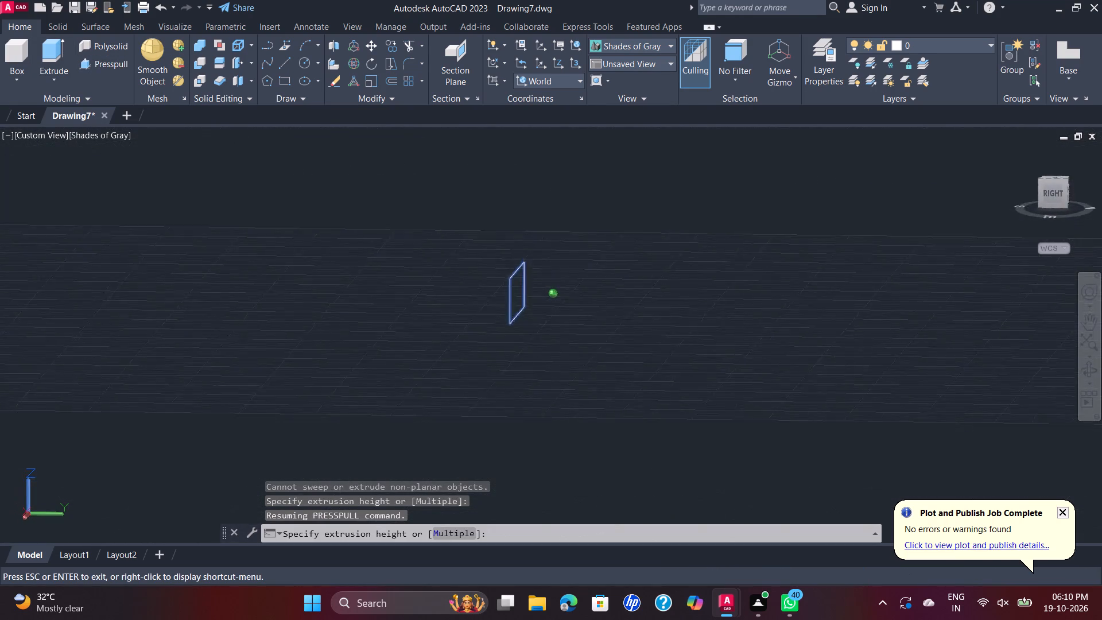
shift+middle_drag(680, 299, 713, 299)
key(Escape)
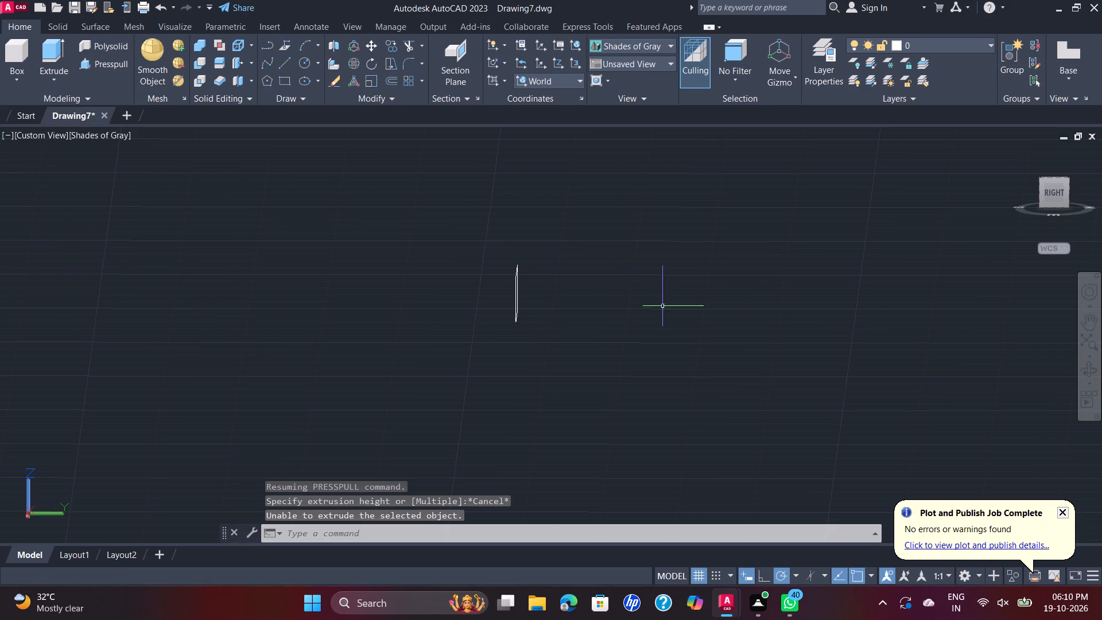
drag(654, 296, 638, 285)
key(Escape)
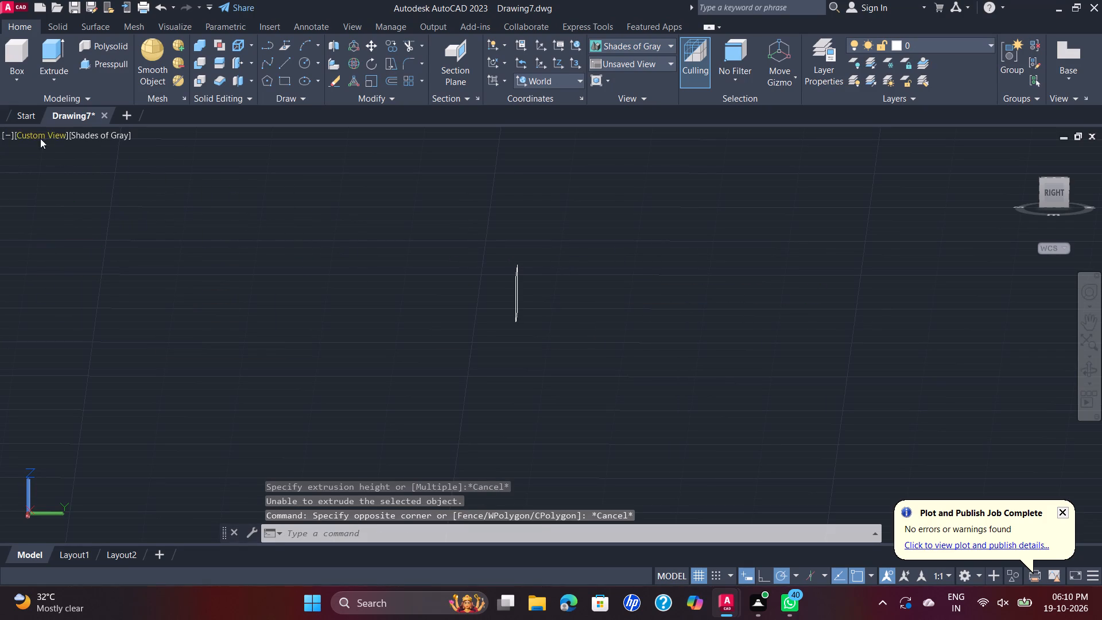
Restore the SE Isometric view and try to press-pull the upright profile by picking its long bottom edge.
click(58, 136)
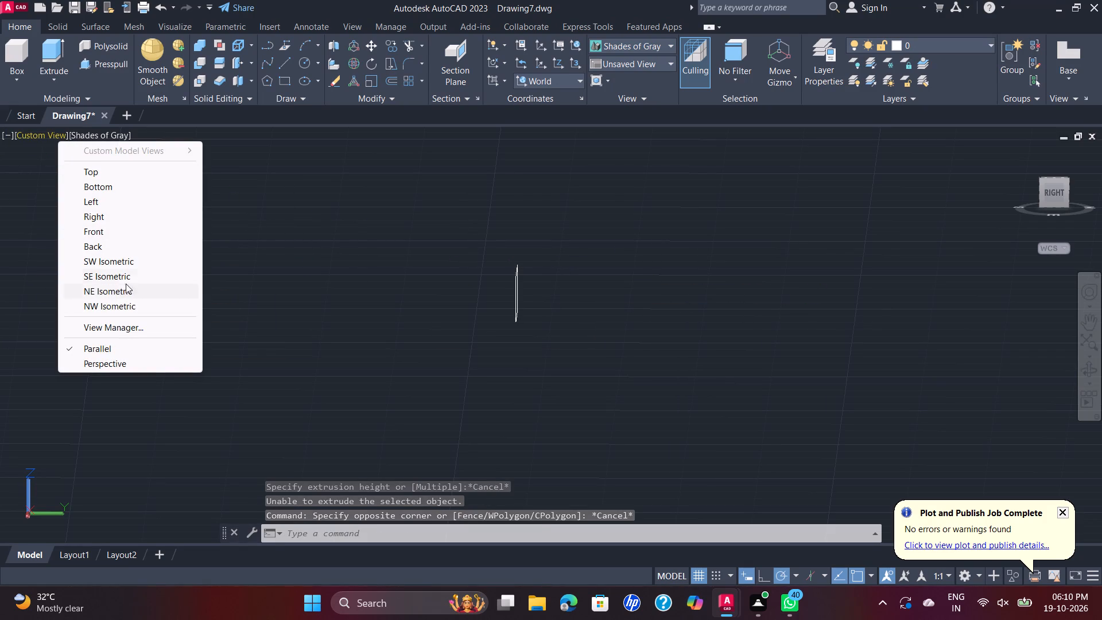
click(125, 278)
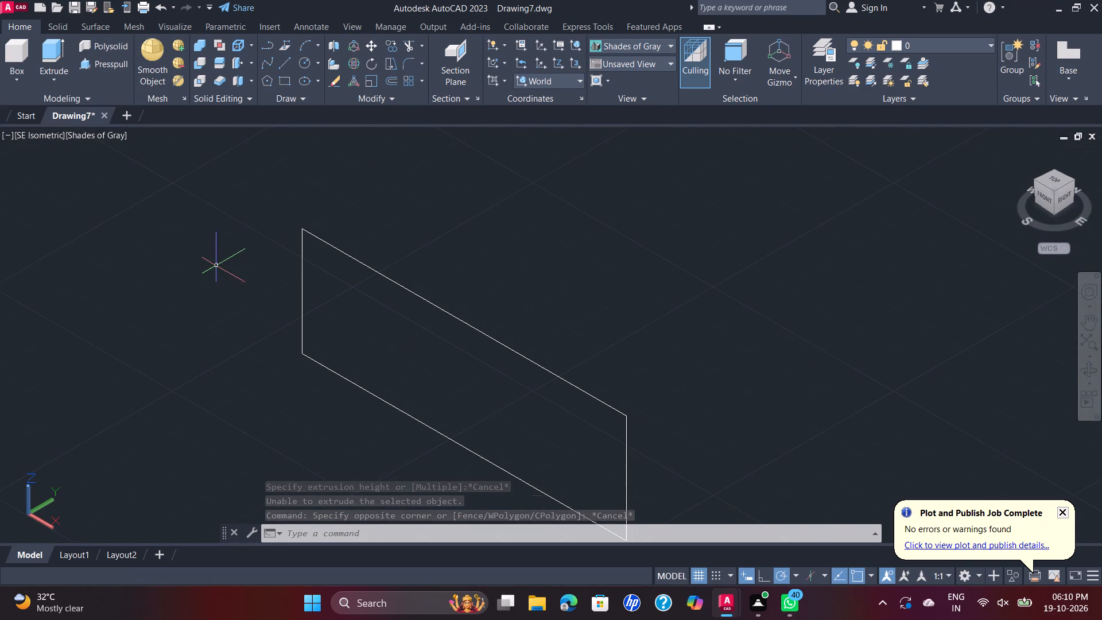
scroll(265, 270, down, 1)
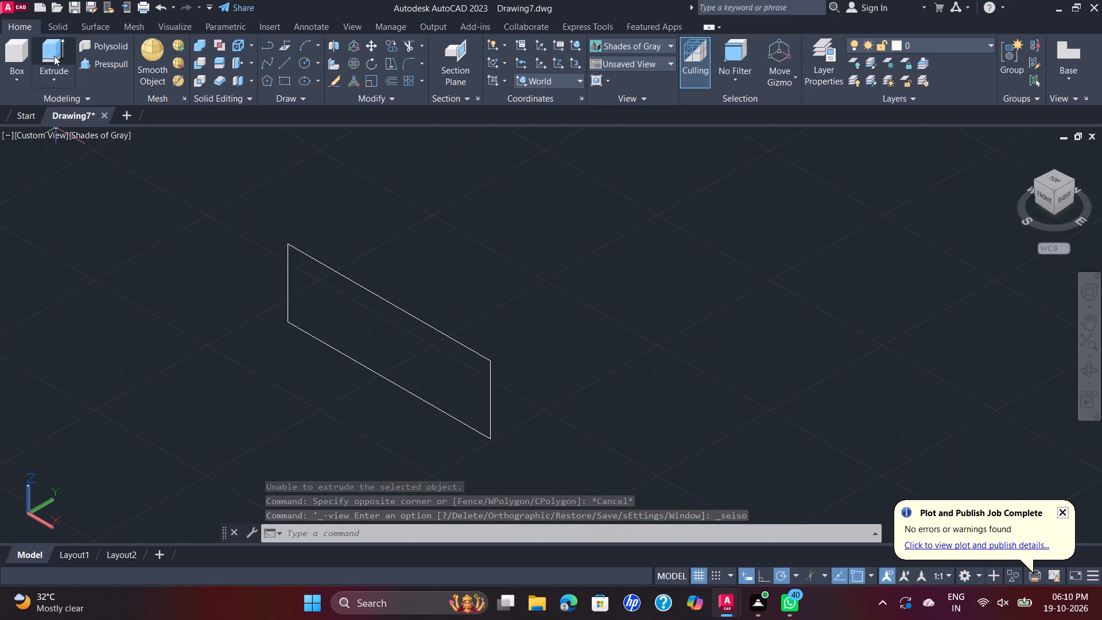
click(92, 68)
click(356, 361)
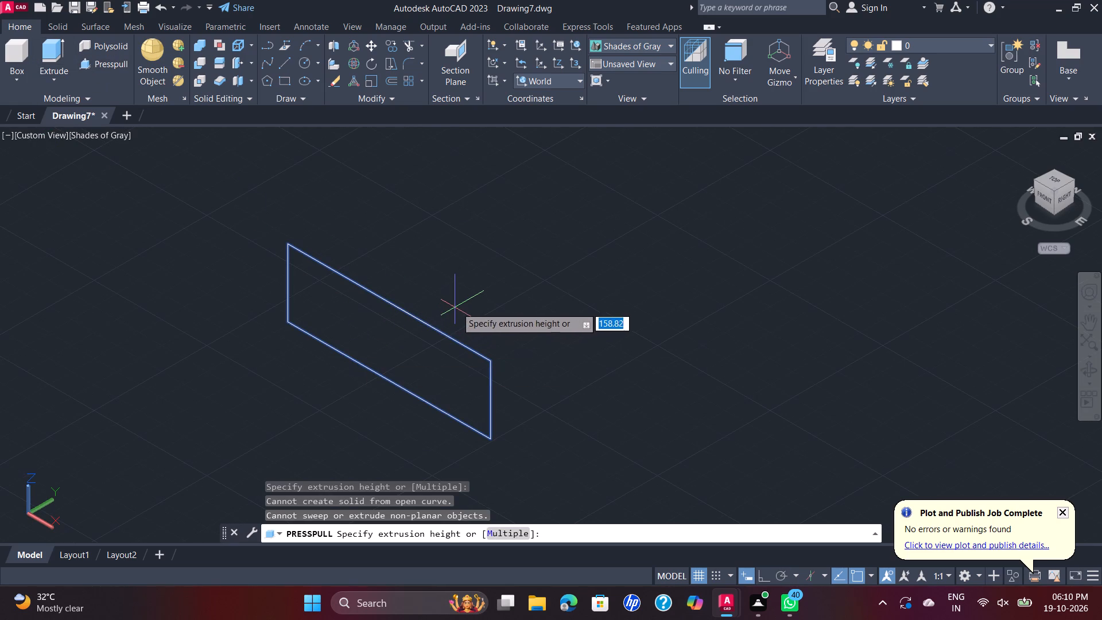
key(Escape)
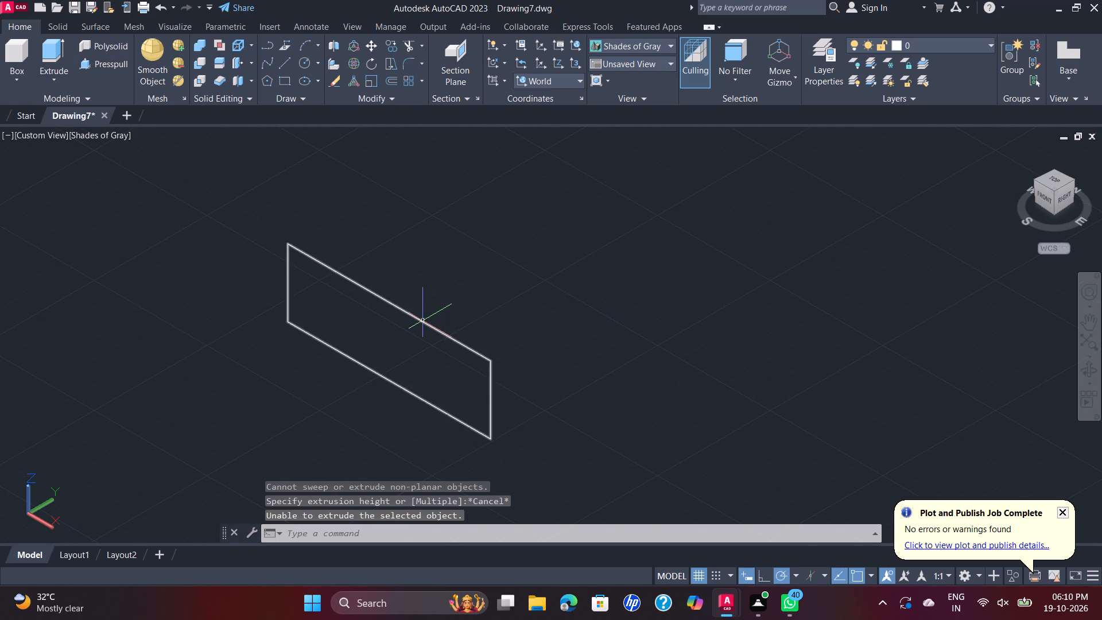
Erase the upright profile.
click(423, 321)
key(Delete)
scroll(181, 208, down, 1)
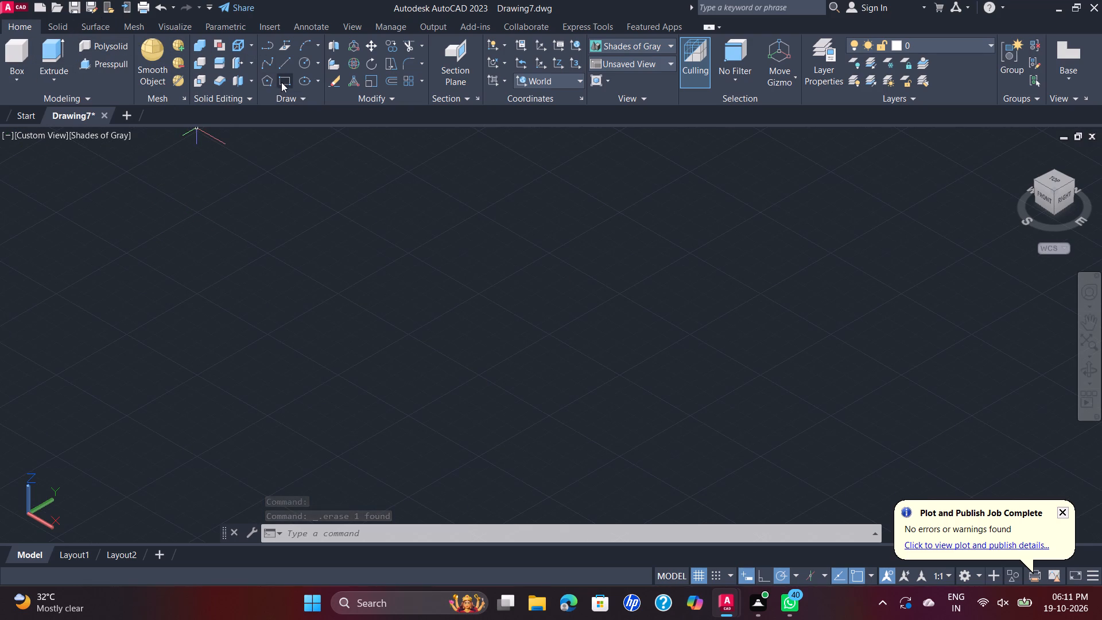
Draw a closed upright rectangle from lines: 90 along the Y axis, 30 up in Z, 90 back, and down to the start point.
click(279, 67)
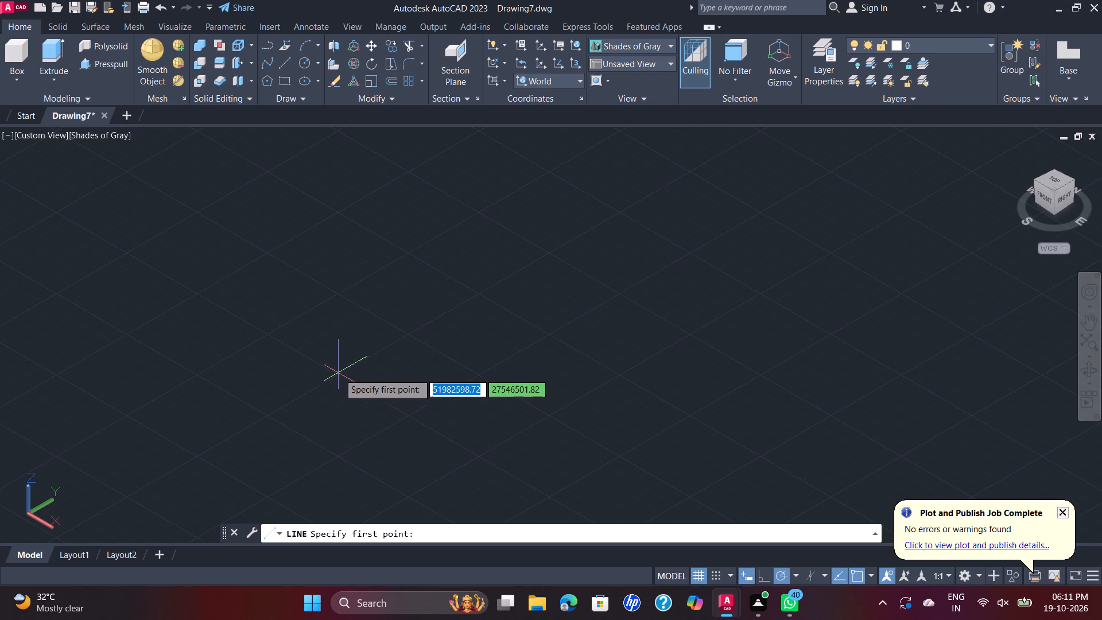
click(338, 373)
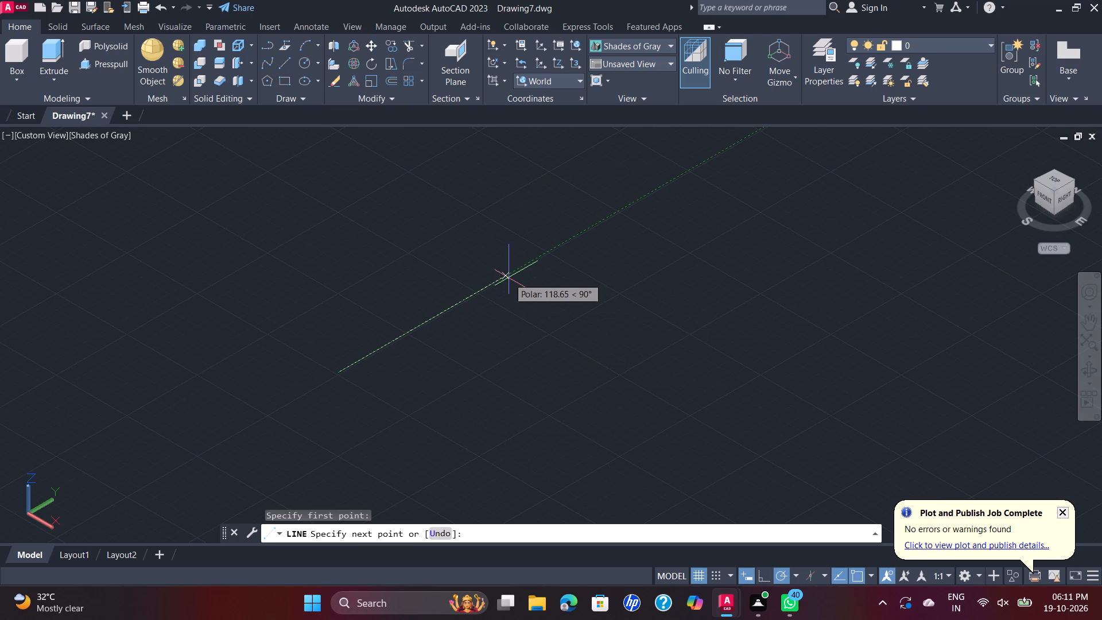
key(9)
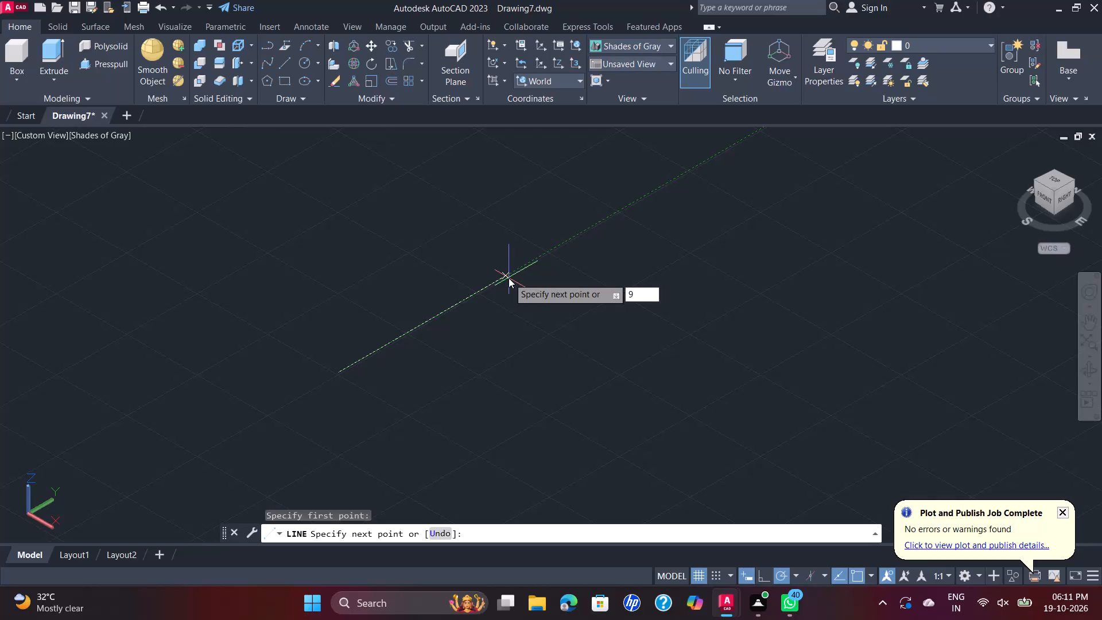
key(0)
key(Return)
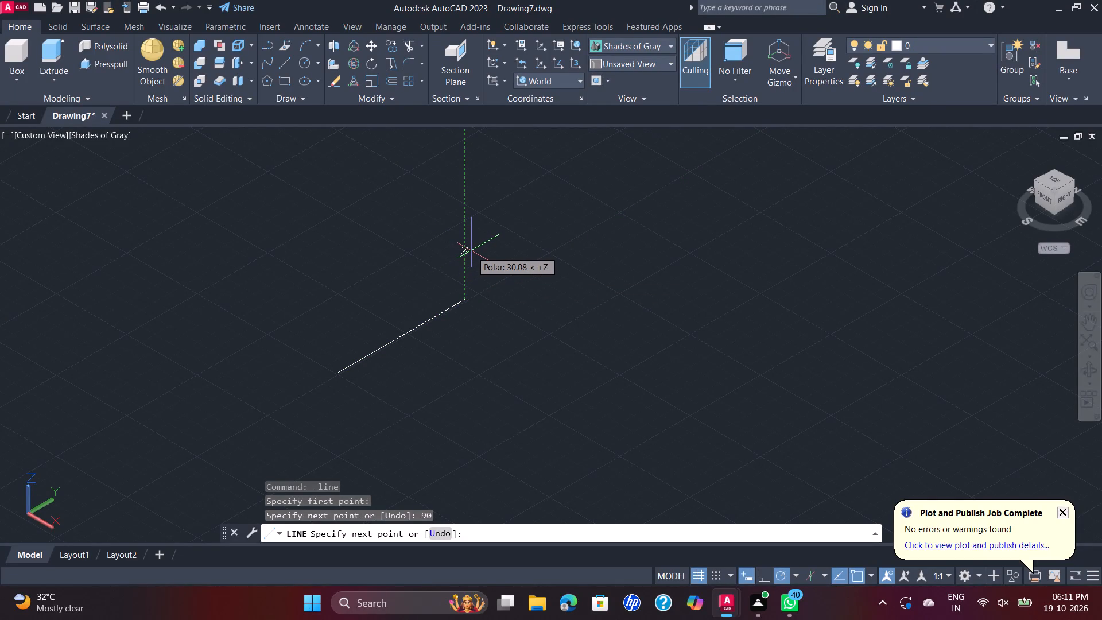
text(30)
key(Return)
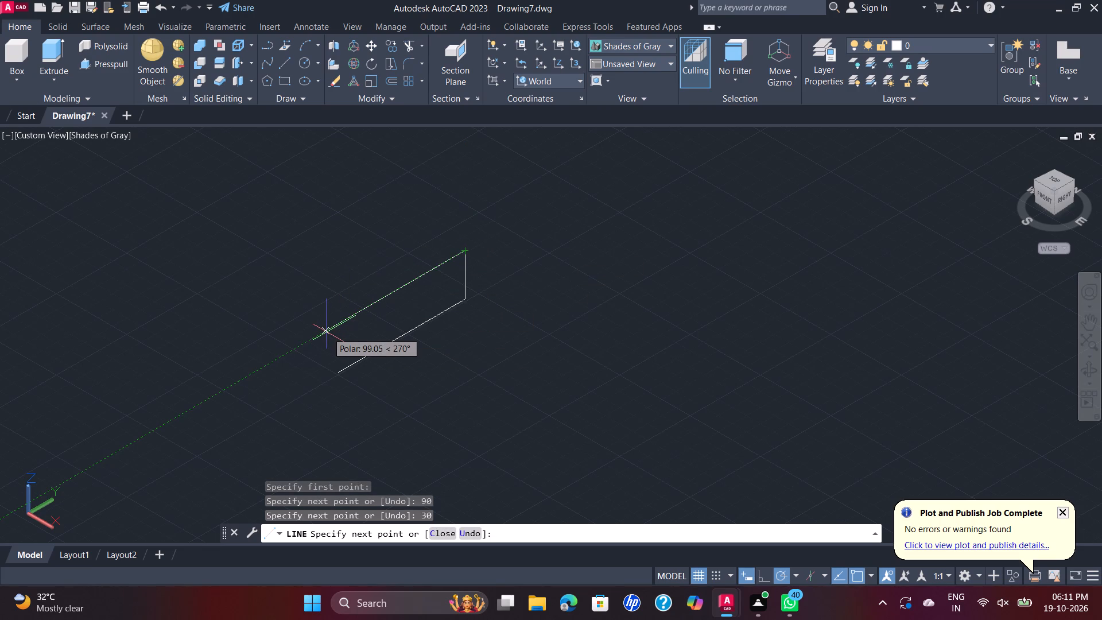
text(90)
key(Return)
right_click(327, 332)
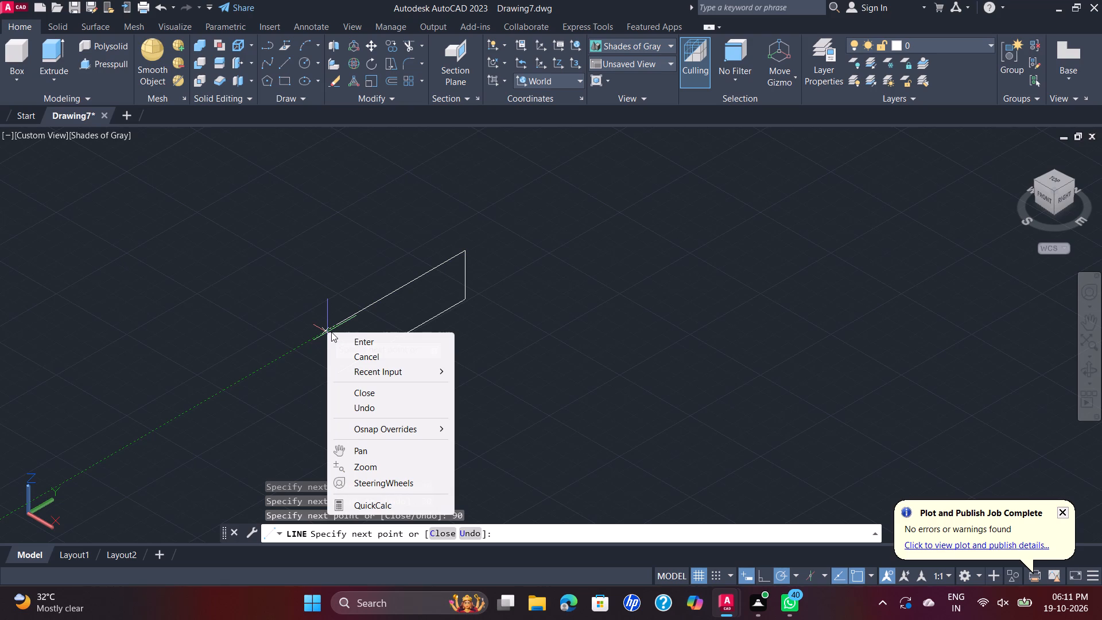
key(Escape)
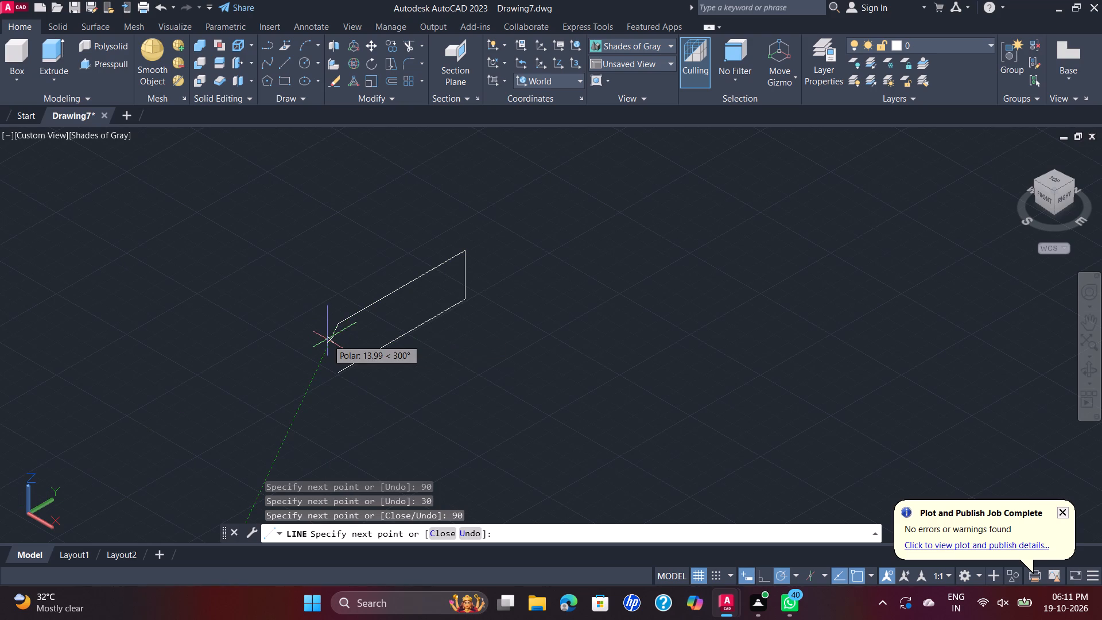
click(336, 374)
key(Escape)
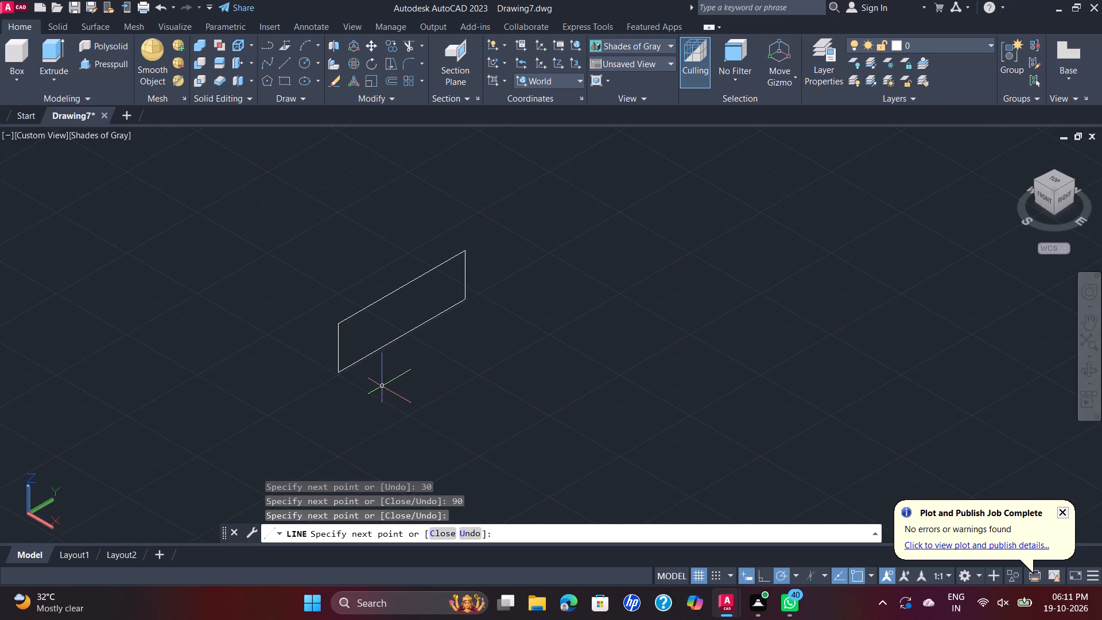
Select the four lines of the new upright rectangle and join them.
click(512, 230)
click(180, 434)
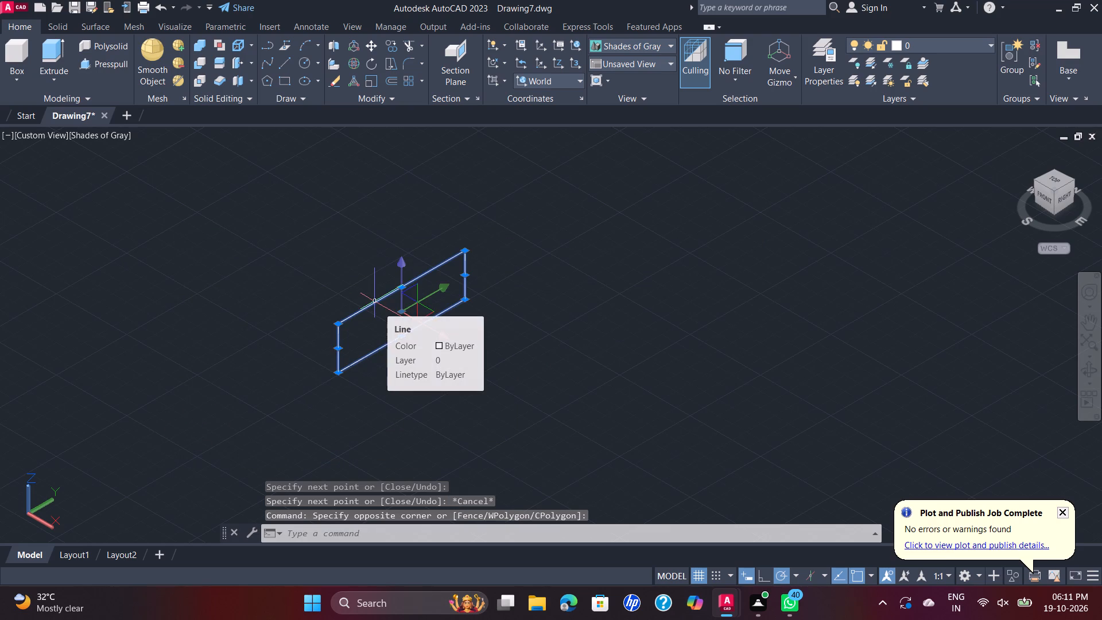
key(j)
key(Return)
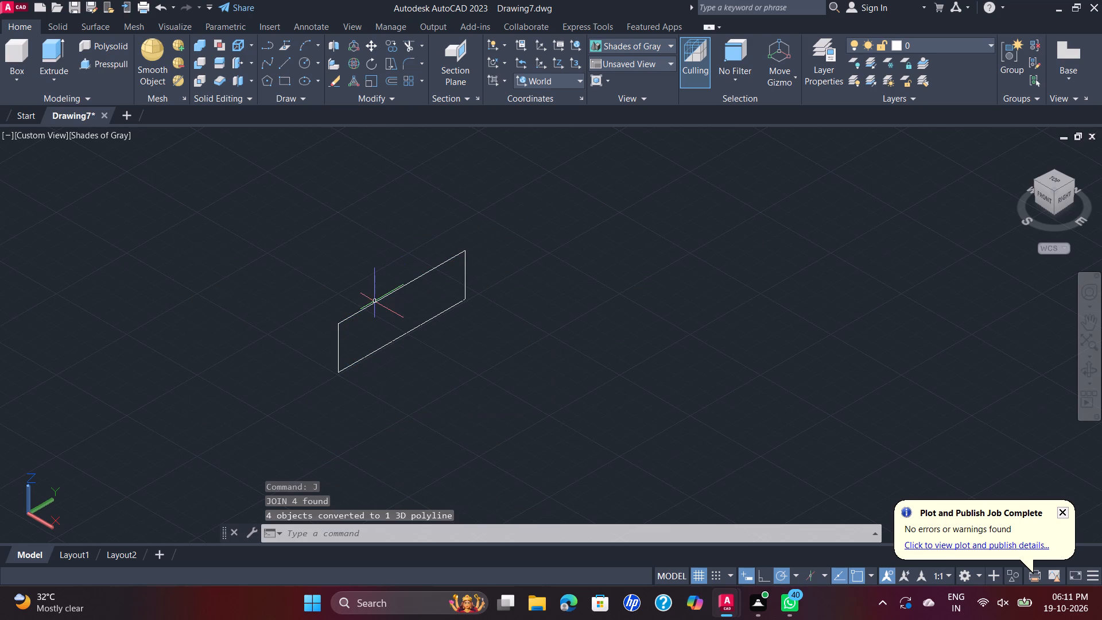
Start press-pulling the new upright 90 by 30 rectangle, picking it at its long bottom edge.
click(111, 59)
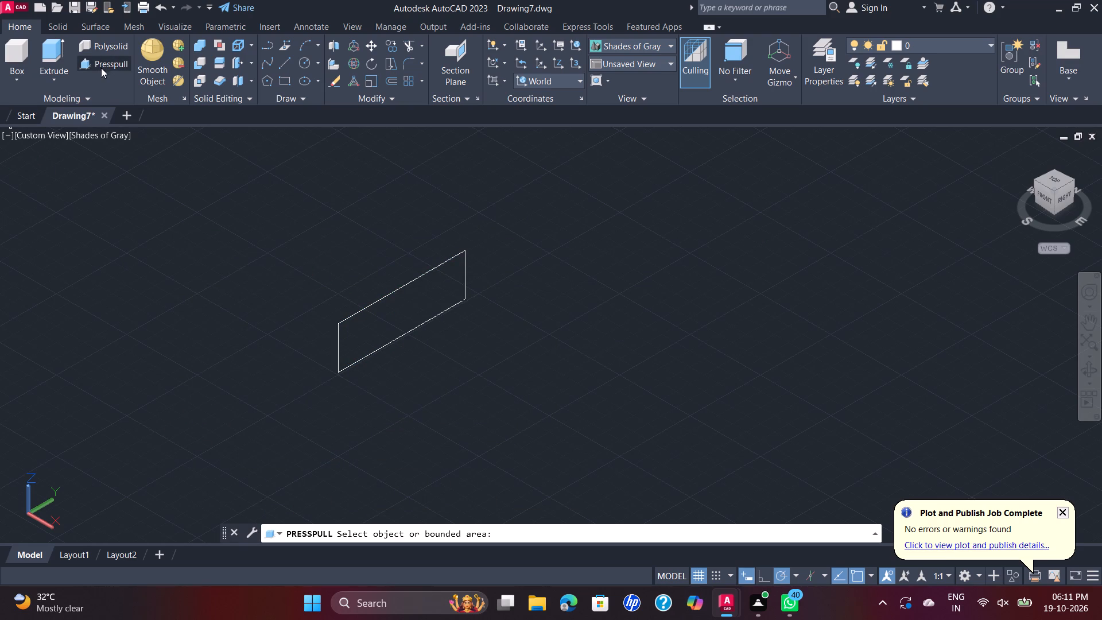
click(391, 342)
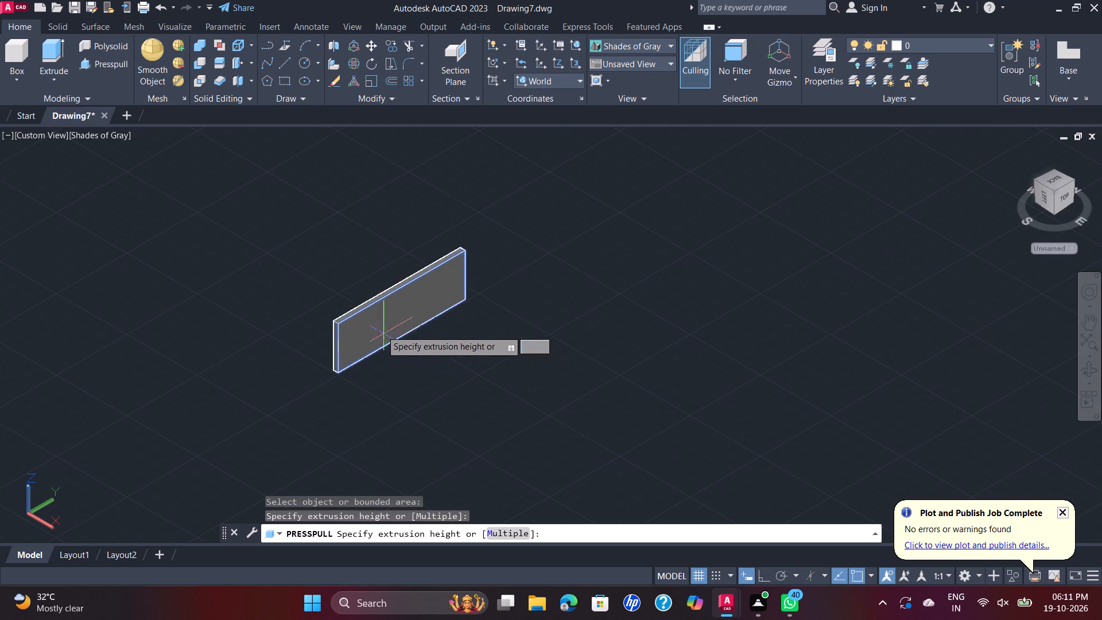
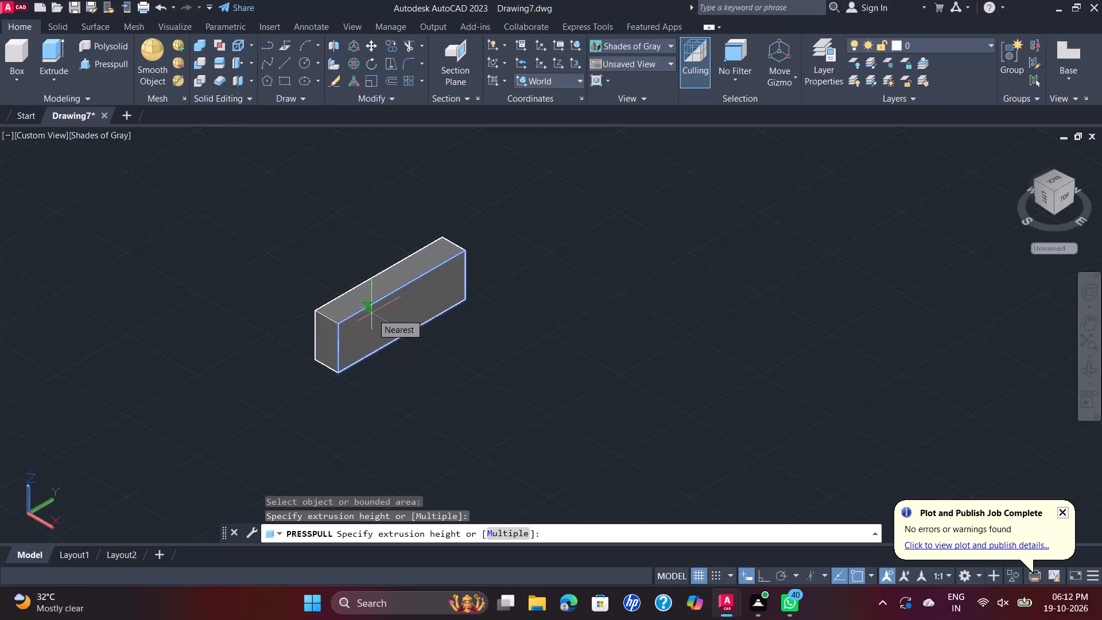
Calculate 48-22 in QuickCalc while the Presspull command stays active, and close the calculator.
key(ctrl+8)
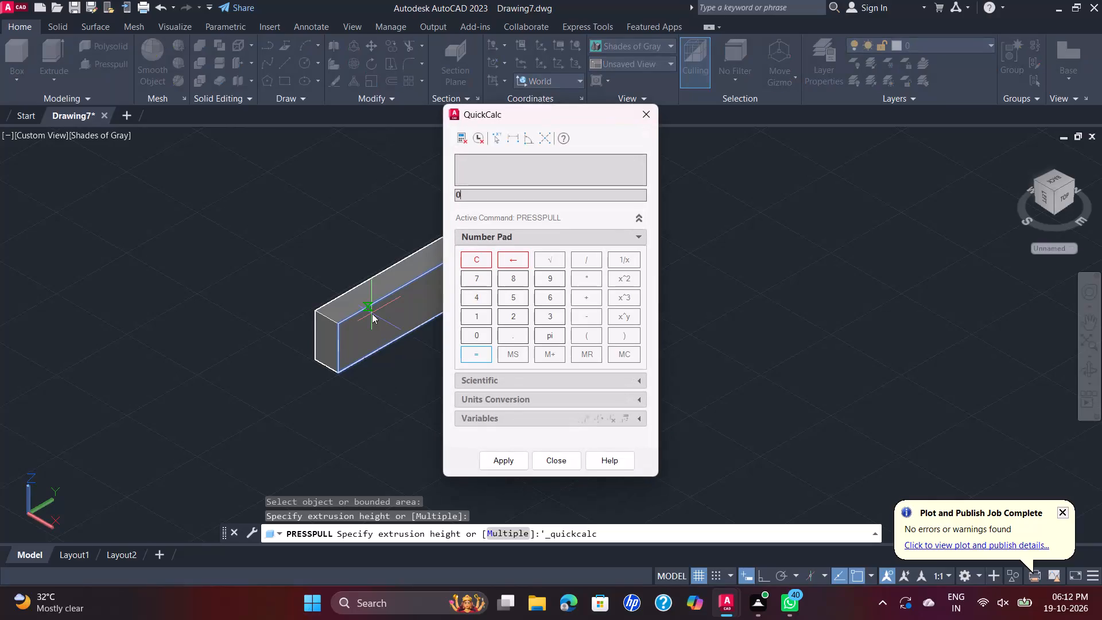
key(BackSpace)
text(48)
key(minus)
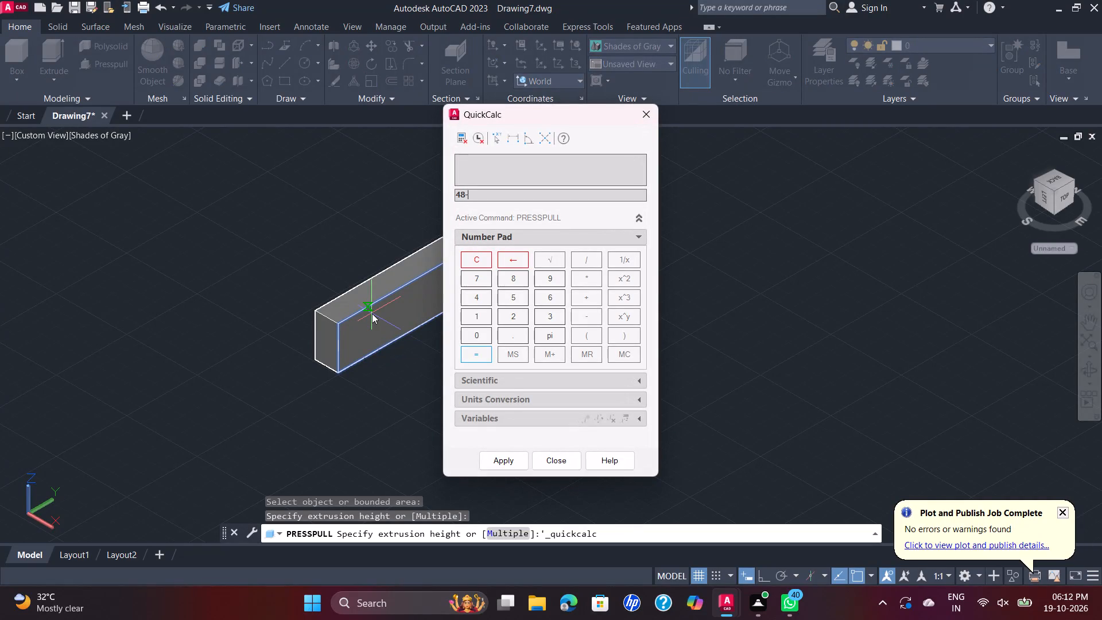
text(22)
key(Return)
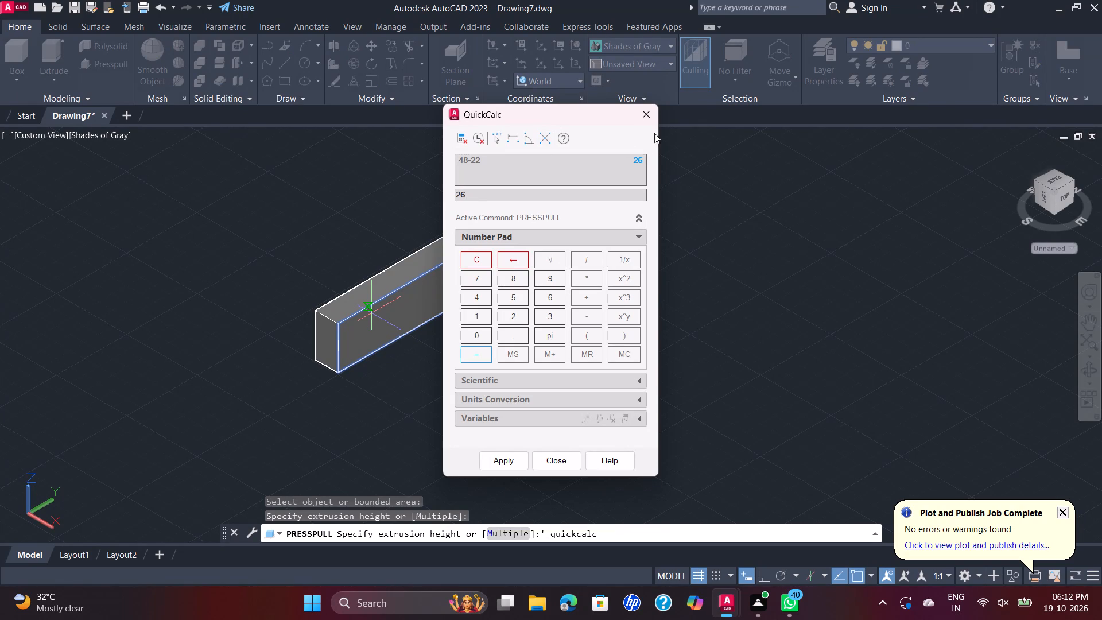
click(652, 117)
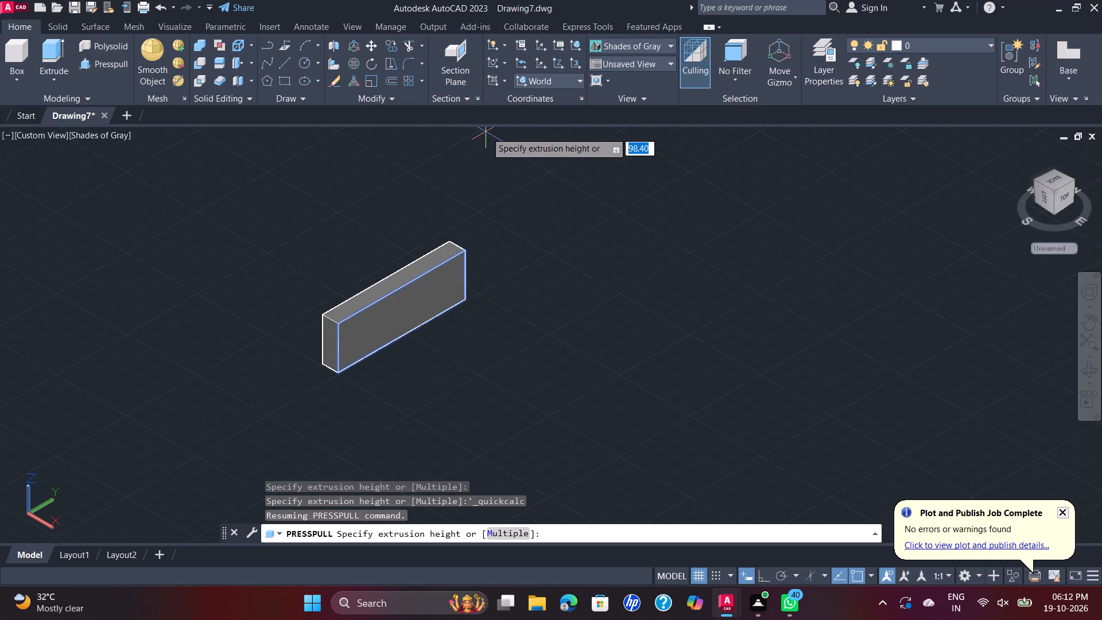
Set the press-pull extrusion height of the upright rectangle to 13 and finish the command.
text(13)
key(Return)
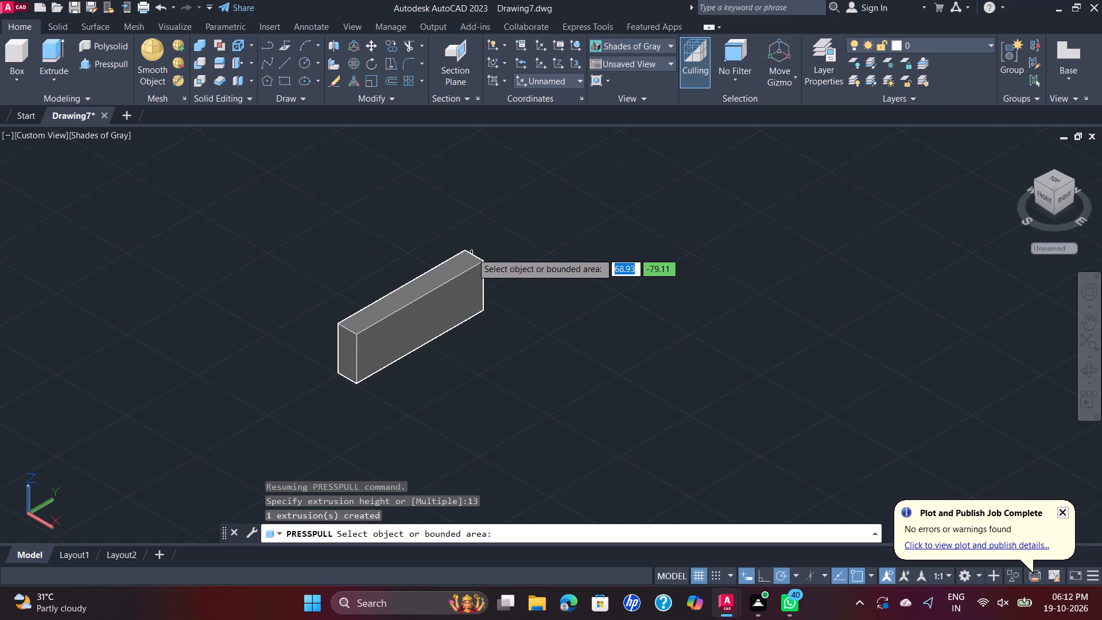
key(Escape)
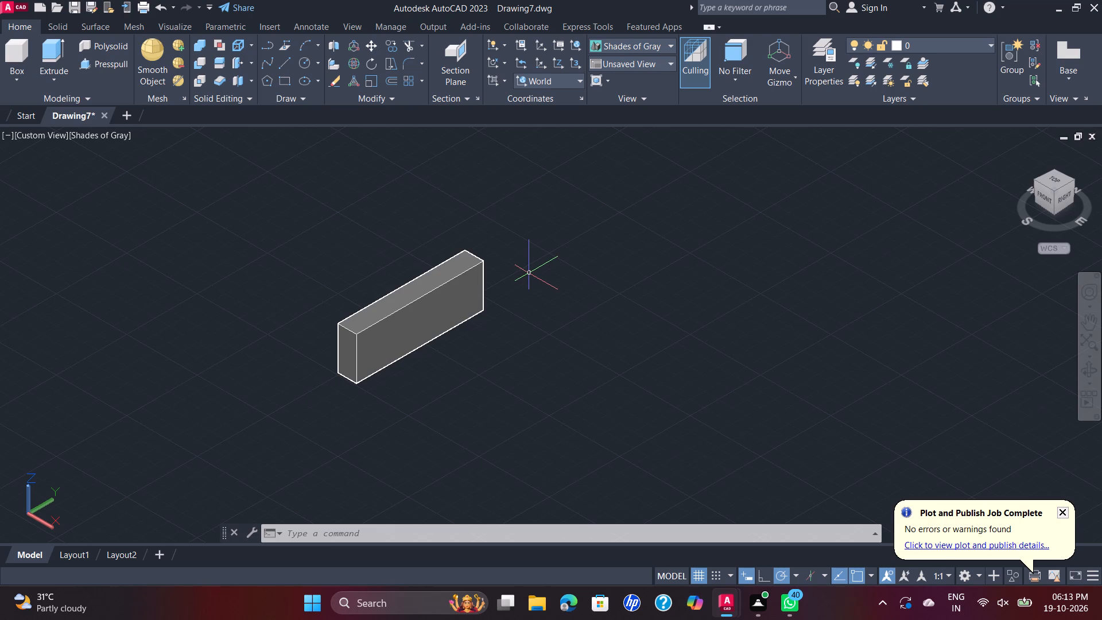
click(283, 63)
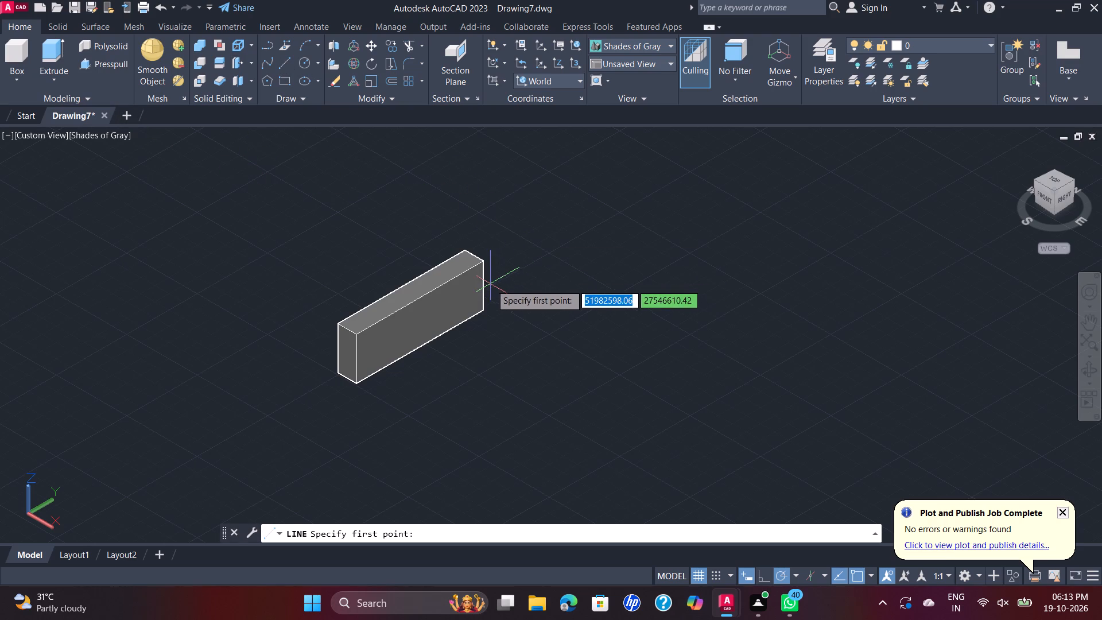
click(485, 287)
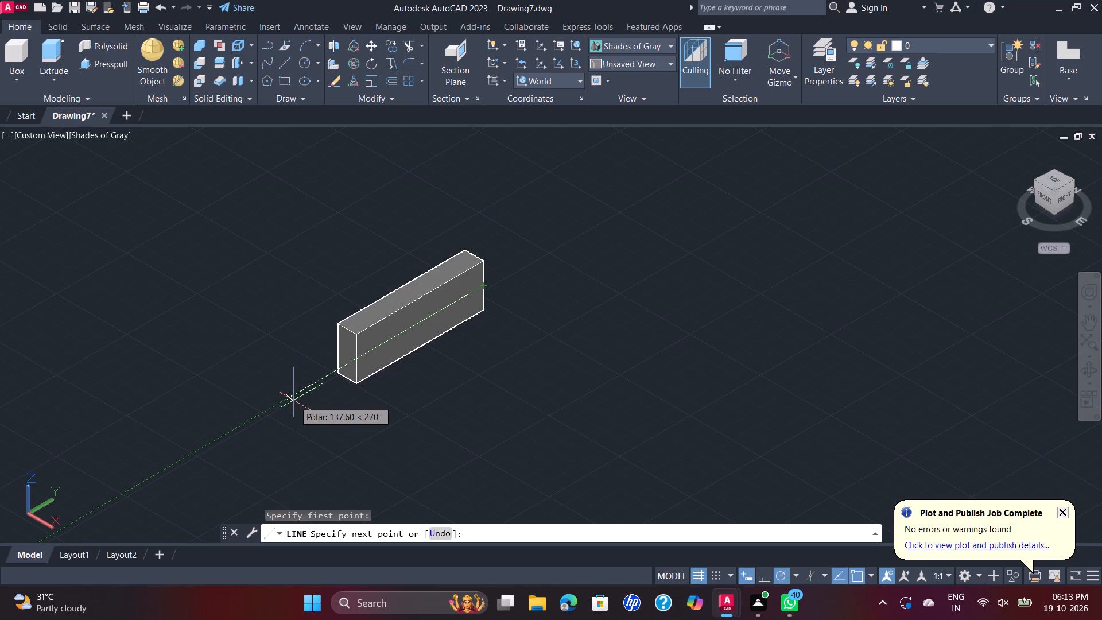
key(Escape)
Change the visual style from Shades of Gray to 2D Wireframe.
click(92, 141)
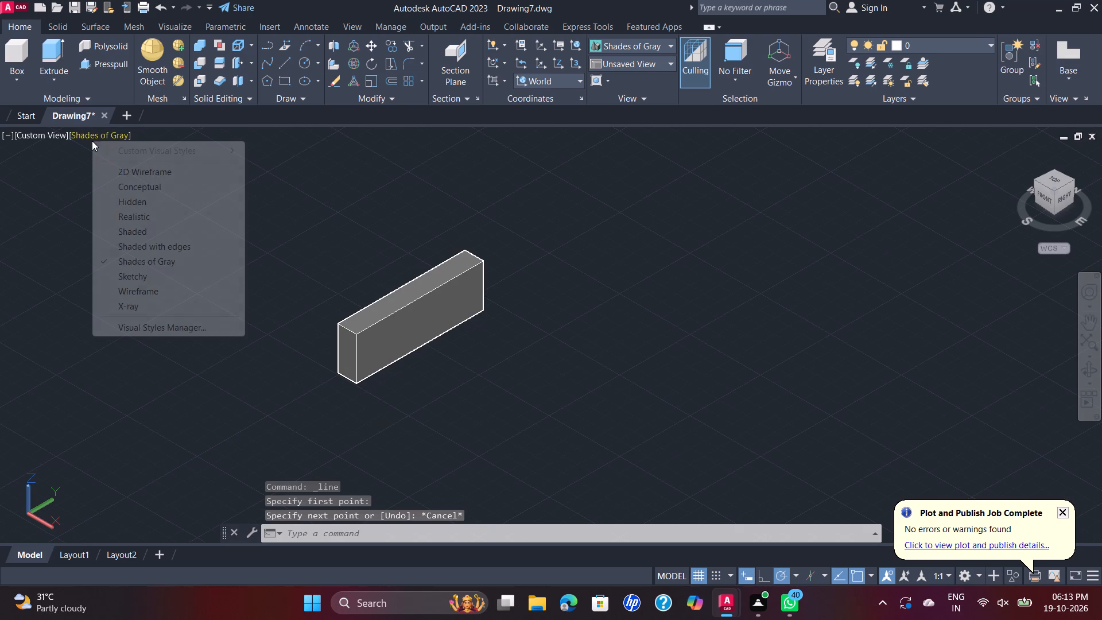
click(159, 177)
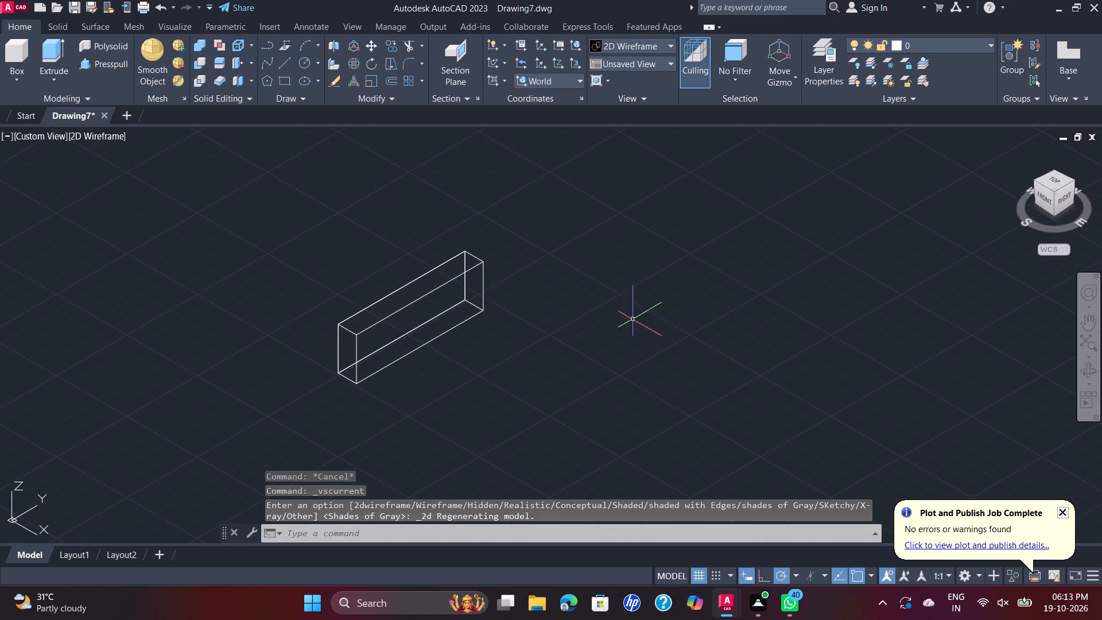
Draw a 13-long construction line straight down in Z from the midpoint of the front face's top edge.
click(285, 66)
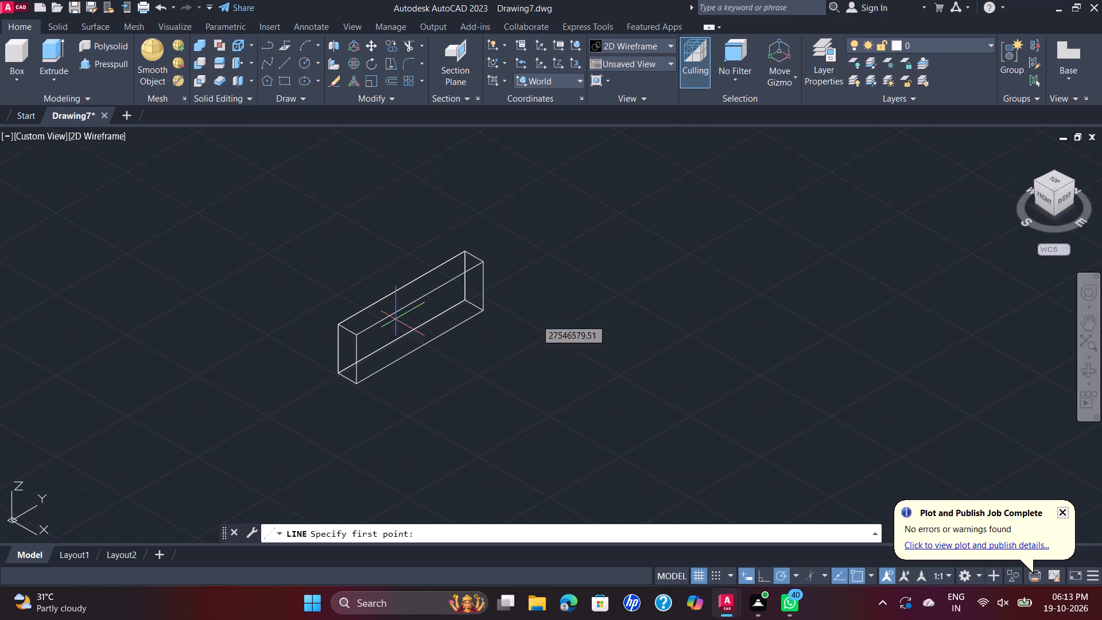
click(420, 295)
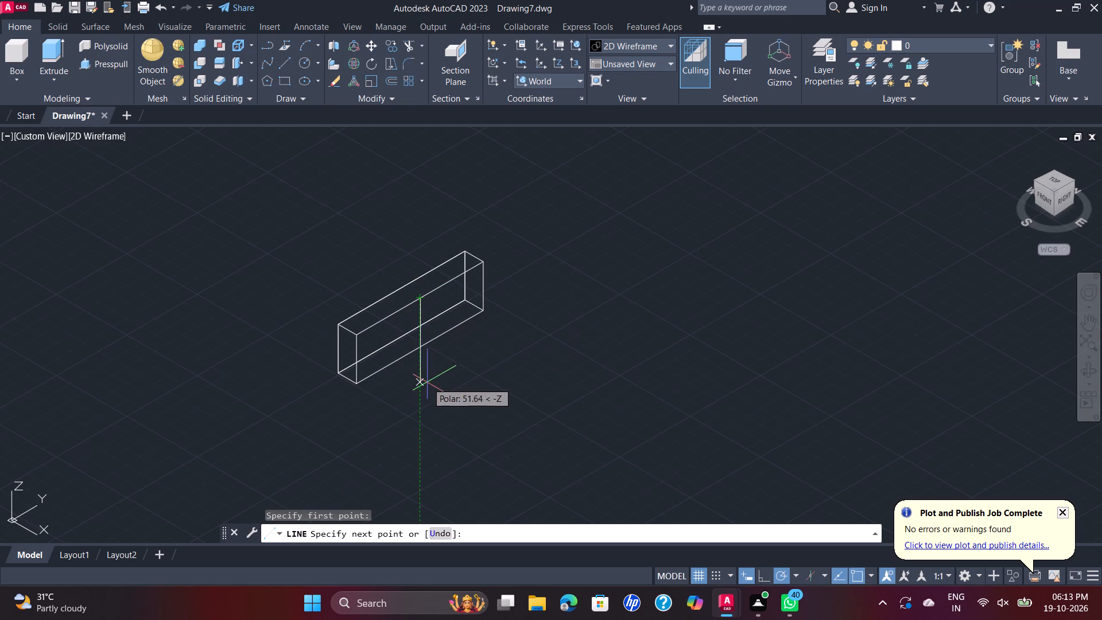
text(13)
key(Return)
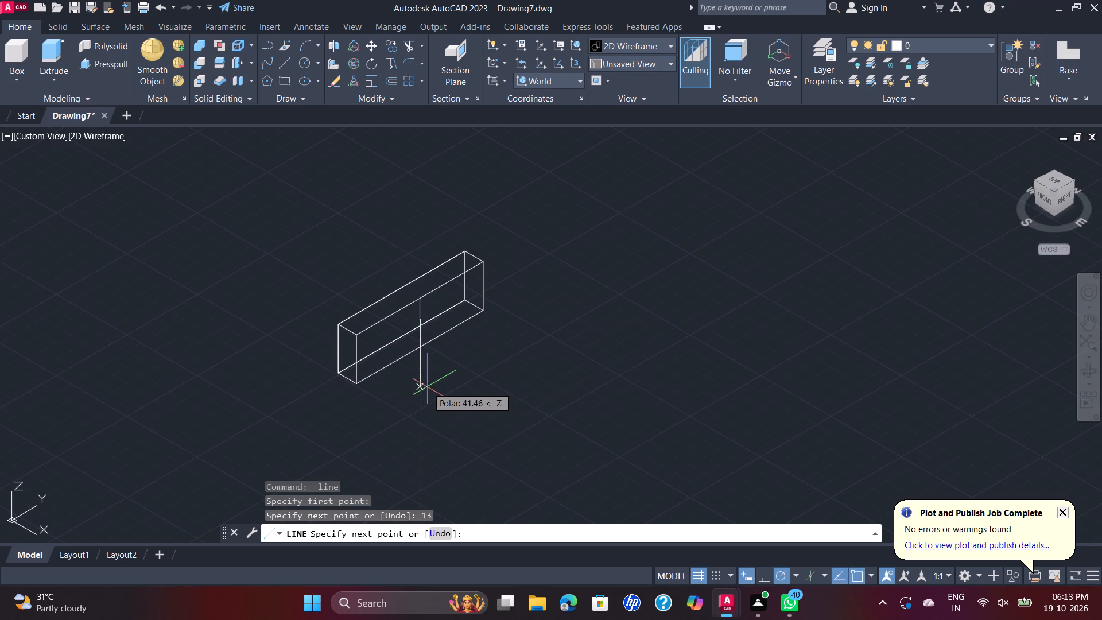
key(Escape)
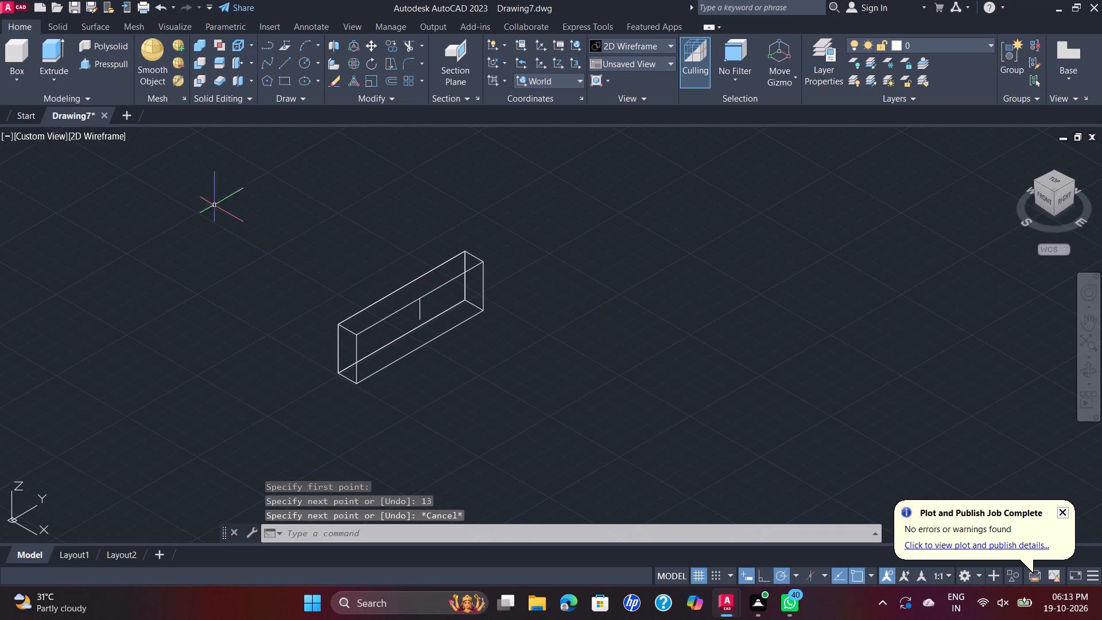
Draw an 18 diameter circle on the block's front face, centred at the lower end of the construction line.
click(306, 65)
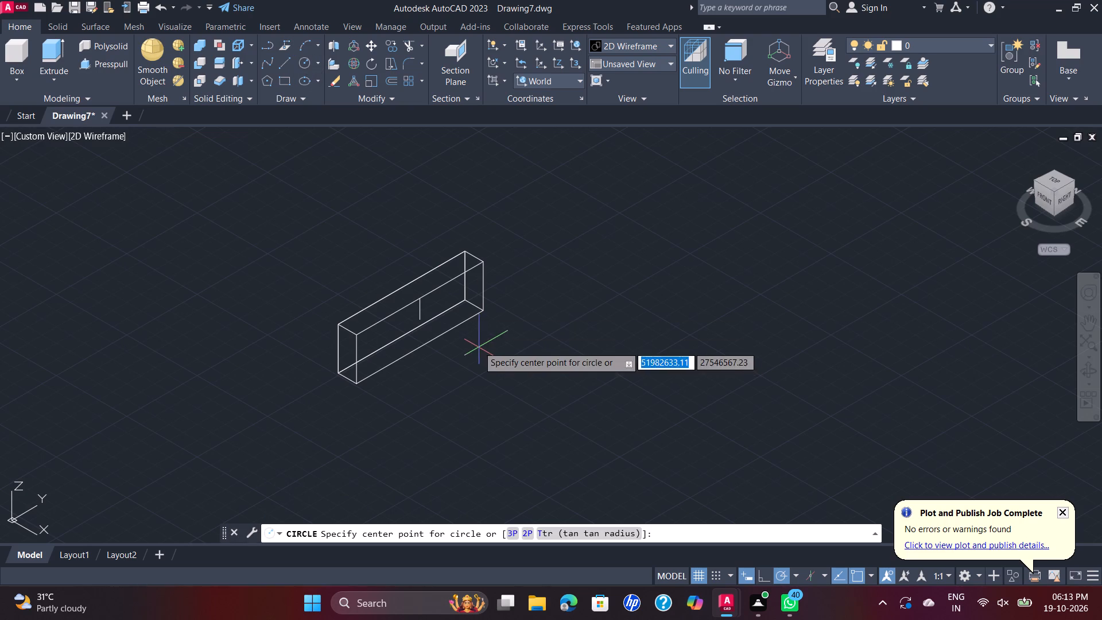
click(420, 319)
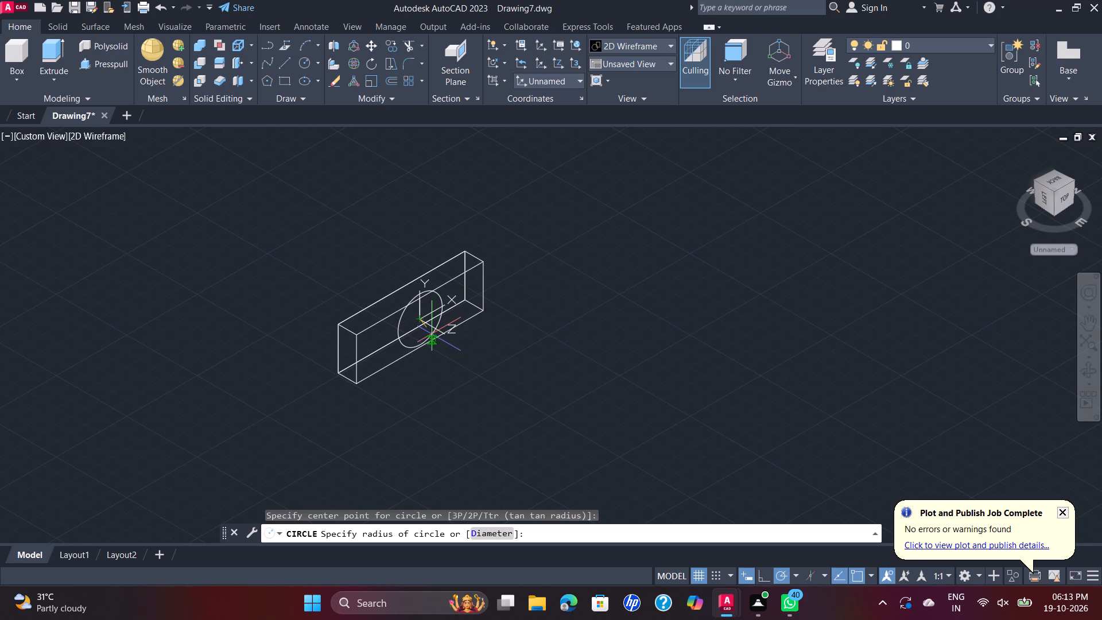
key(d)
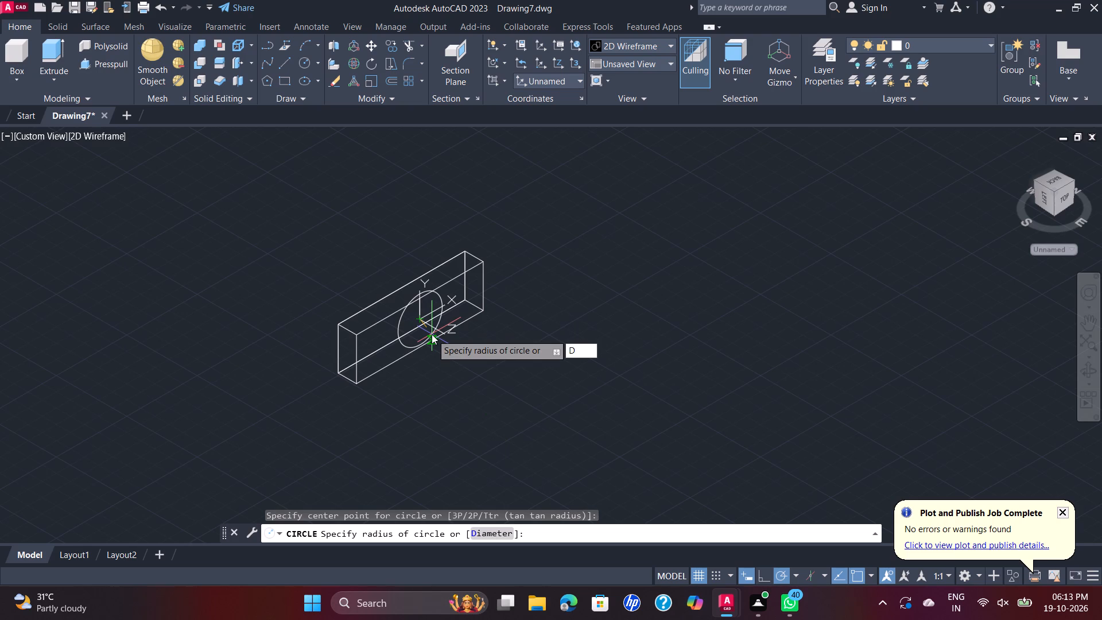
key(Return)
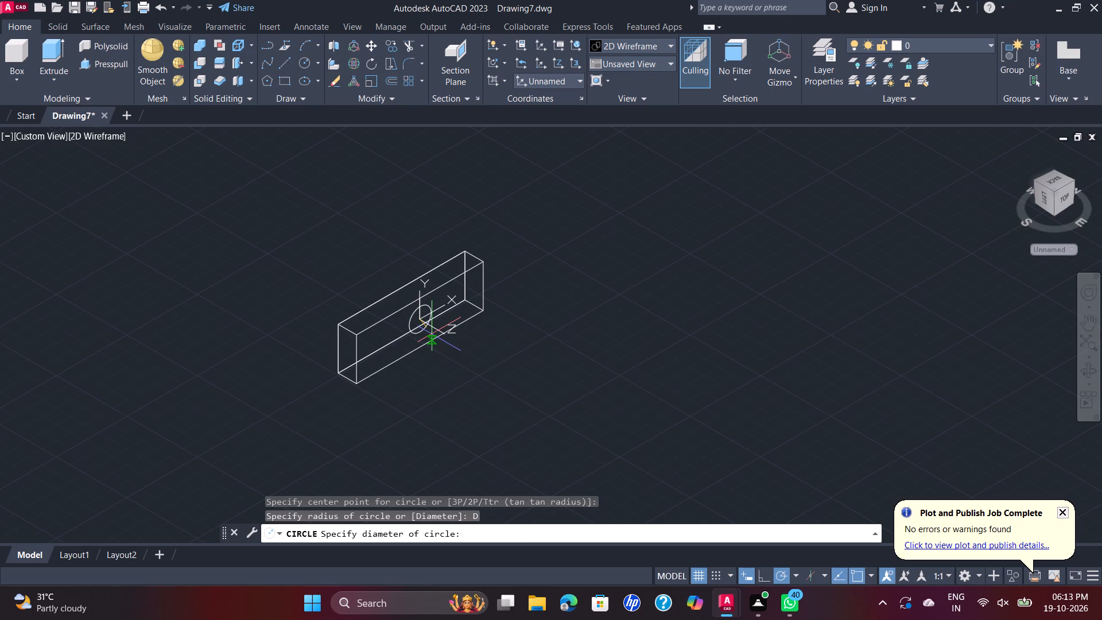
text(18)
key(Return)
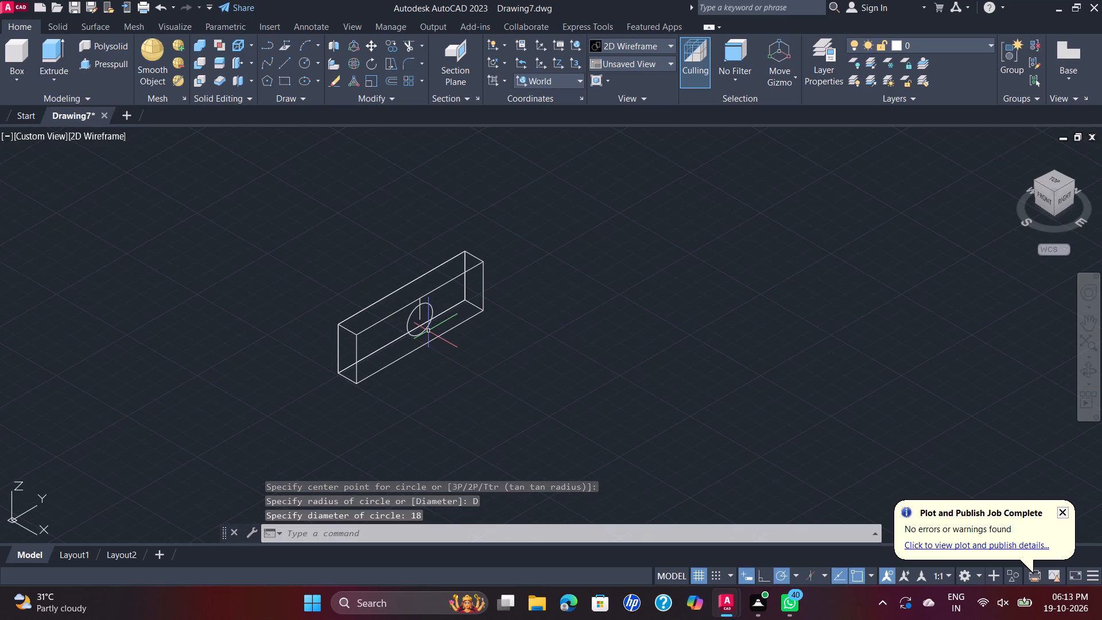
Erase the short vertical construction line above the circle's centre.
scroll(418, 312, up, 2)
click(417, 308)
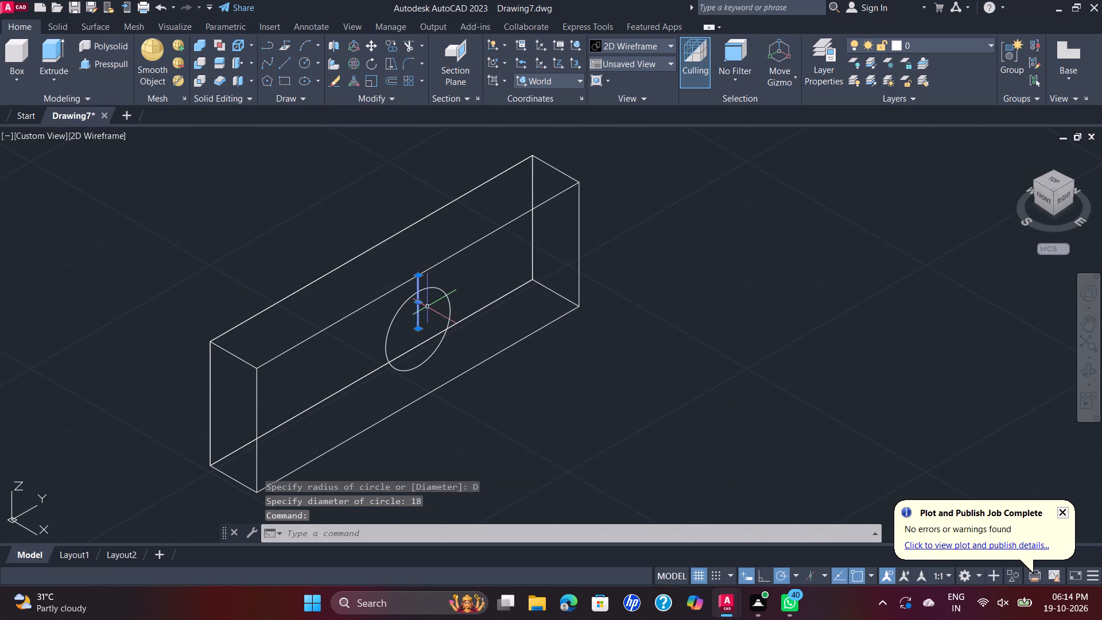
scroll(1049, 156, down, 1)
key(Delete)
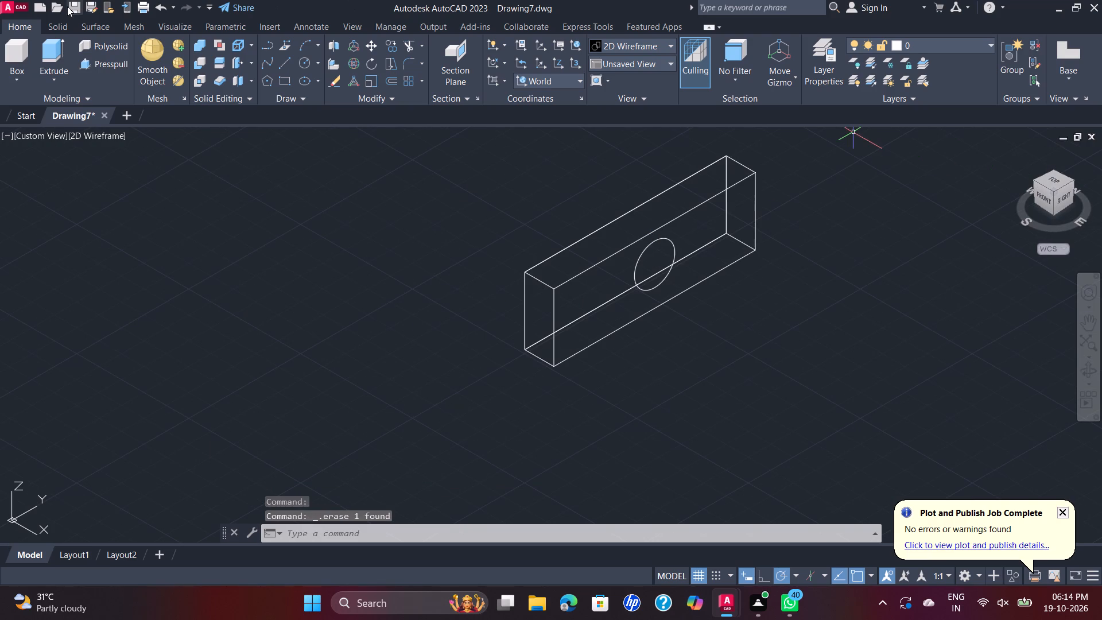
Press-pull the circular area backwards through the full thickness of the block to cut a through hole.
click(97, 61)
click(650, 264)
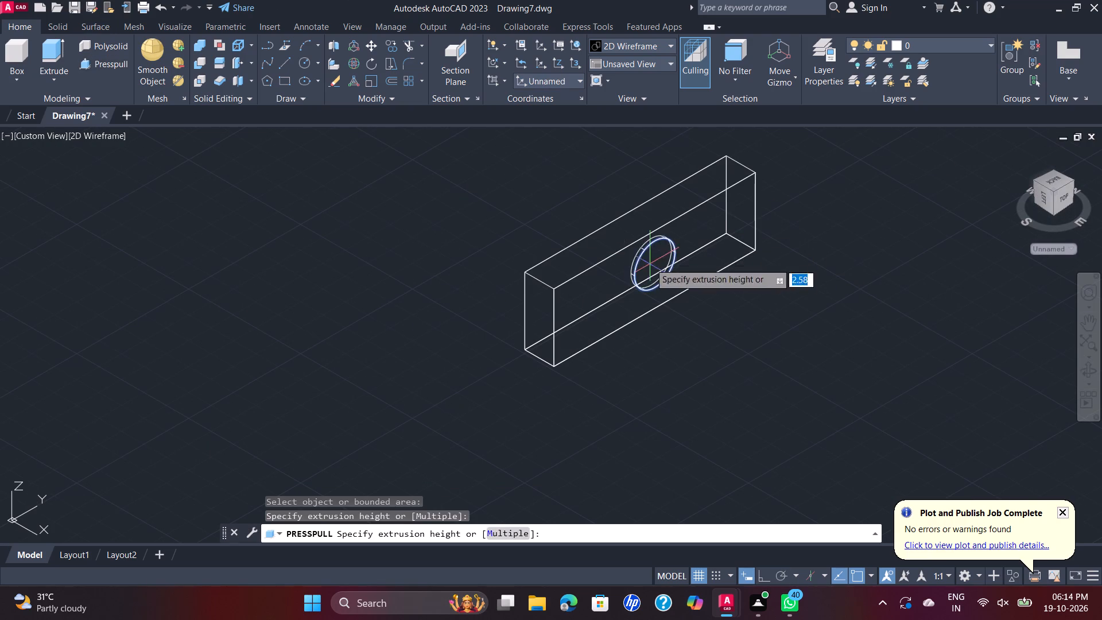
click(540, 225)
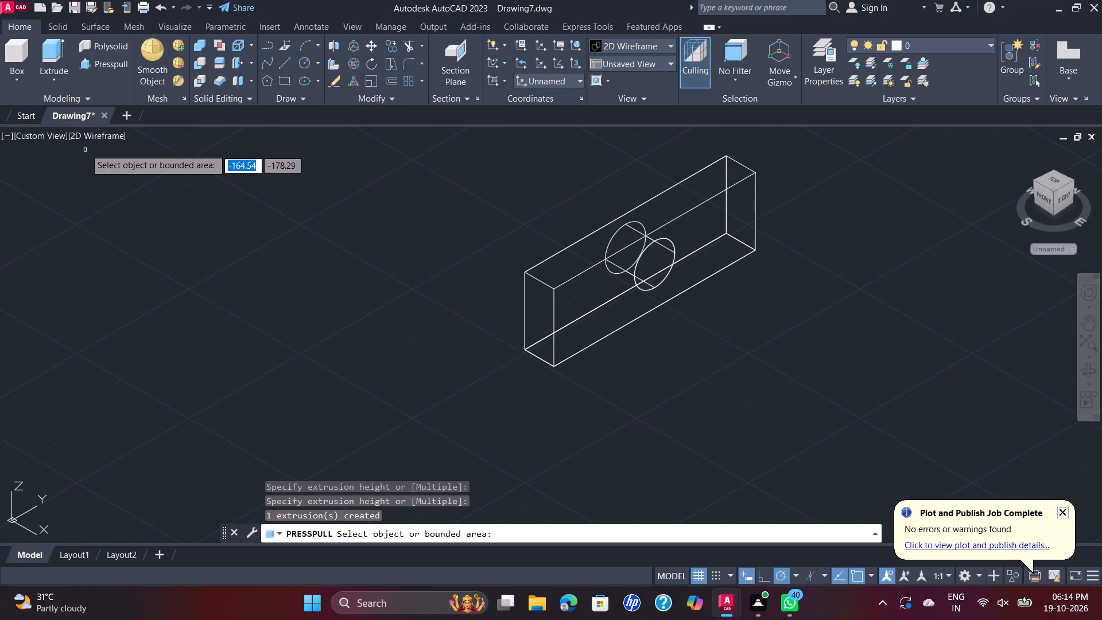
key(Escape)
Set the visual style back to Shades of Gray.
click(88, 133)
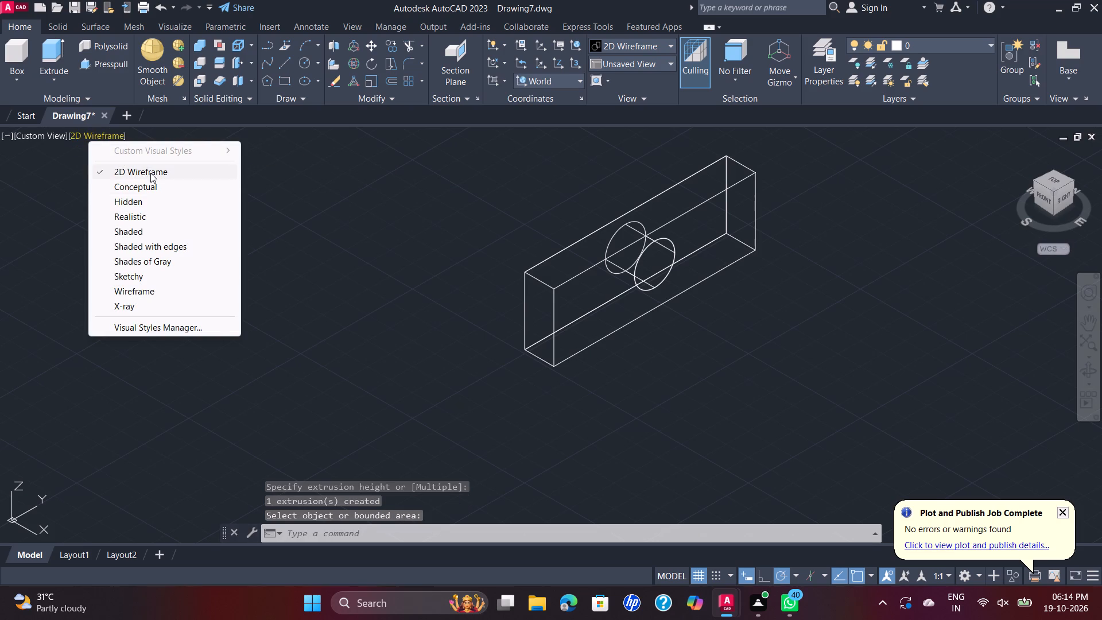
click(158, 262)
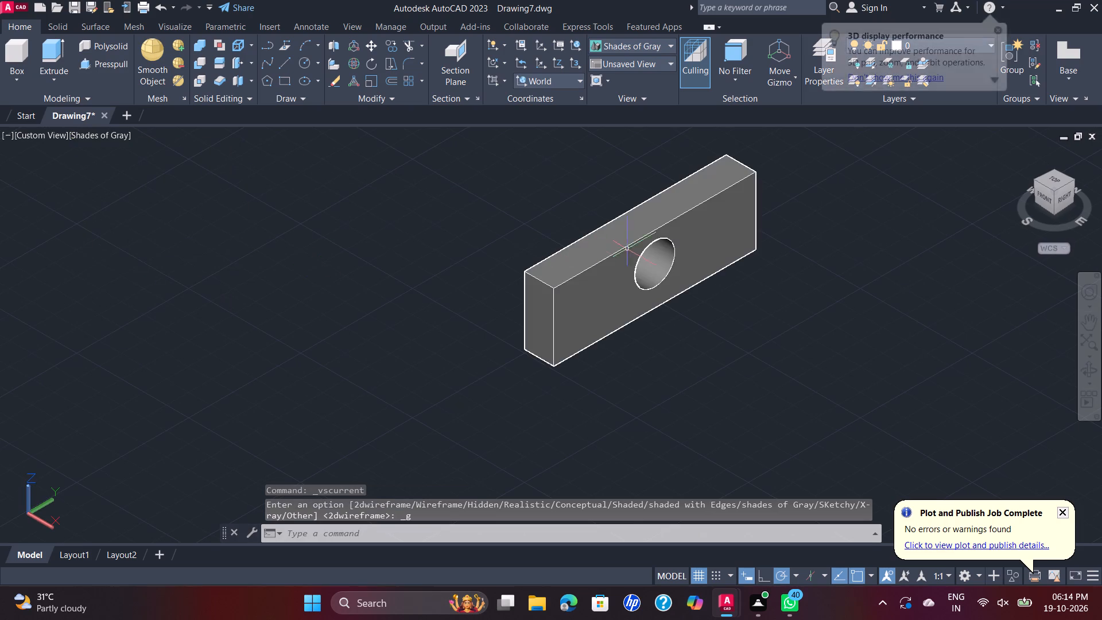
Copy the block with the hole 48 along the negative X axis, using its upper front corner as base point.
middle_drag(666, 259, 638, 292)
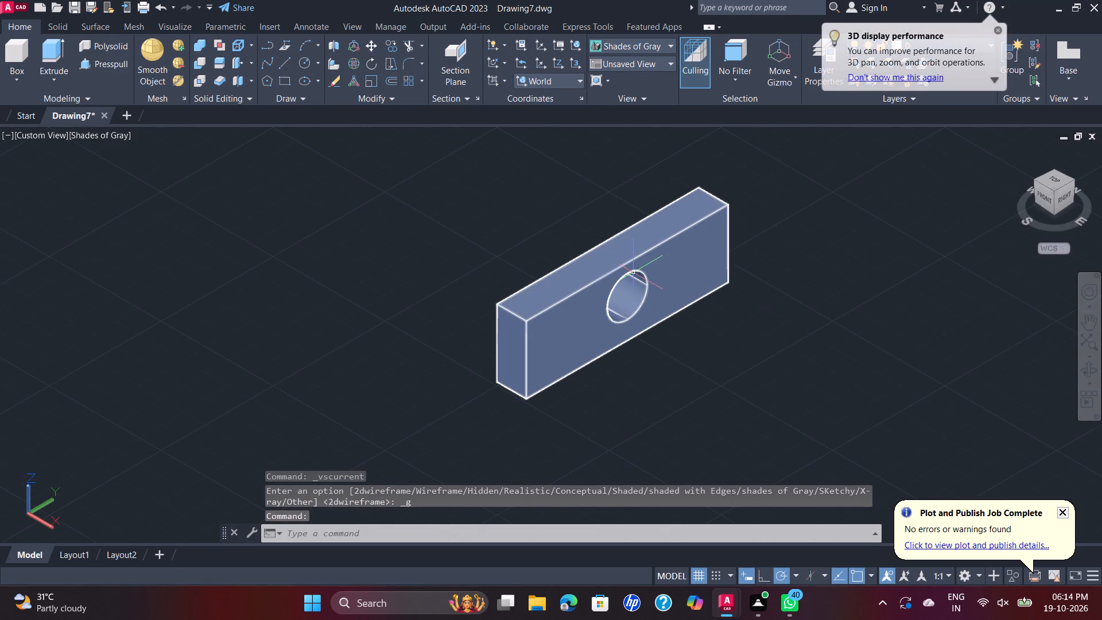
click(673, 254)
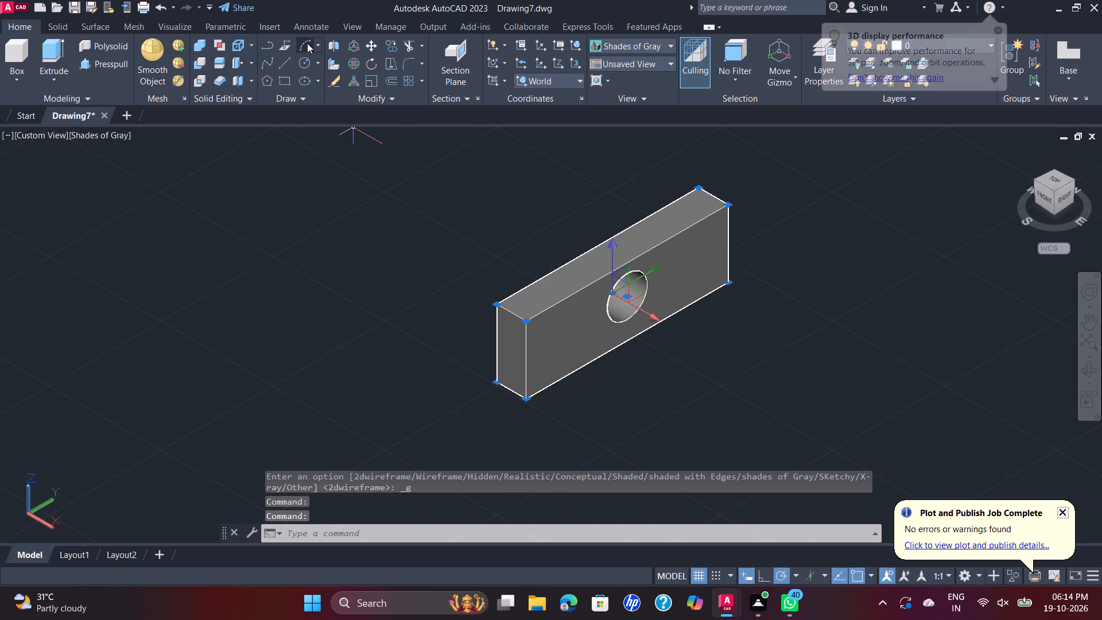
click(394, 42)
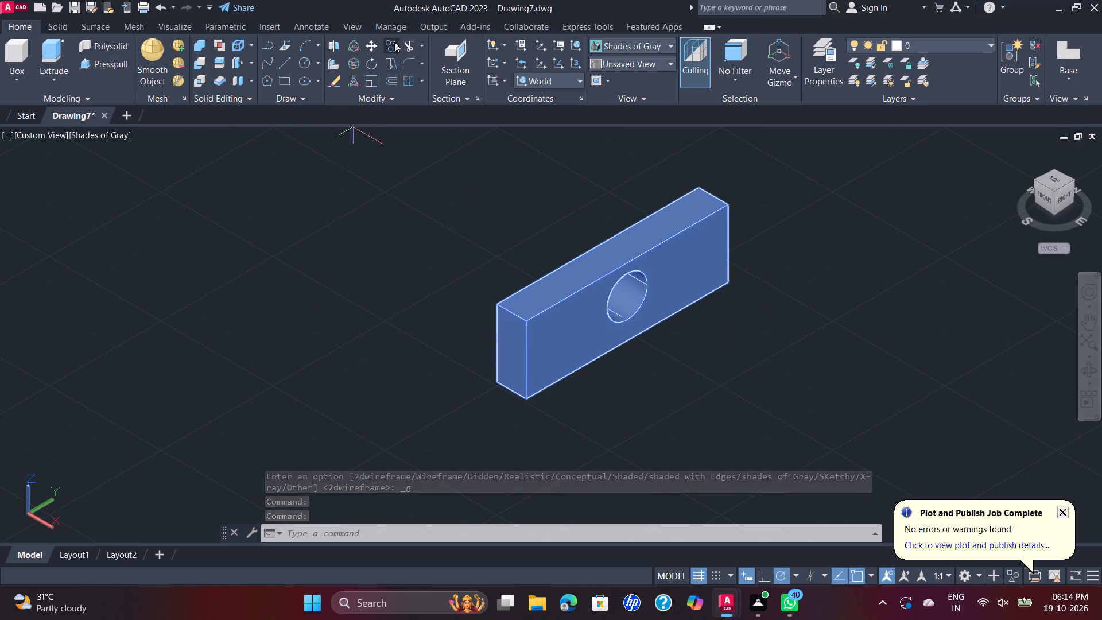
click(727, 207)
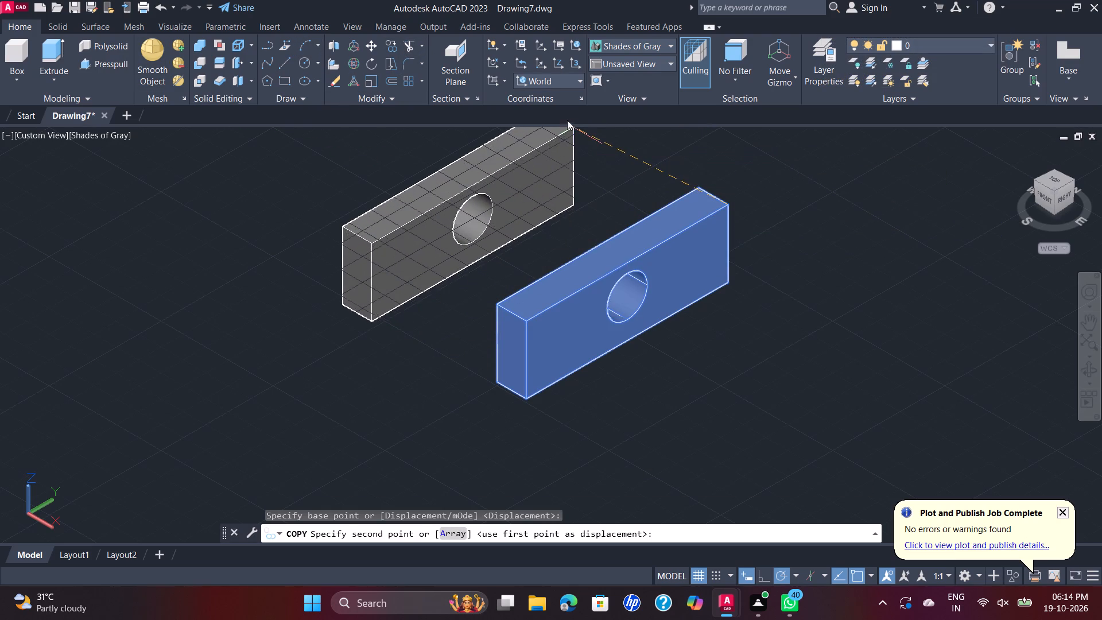
middle_drag(611, 164, 635, 253)
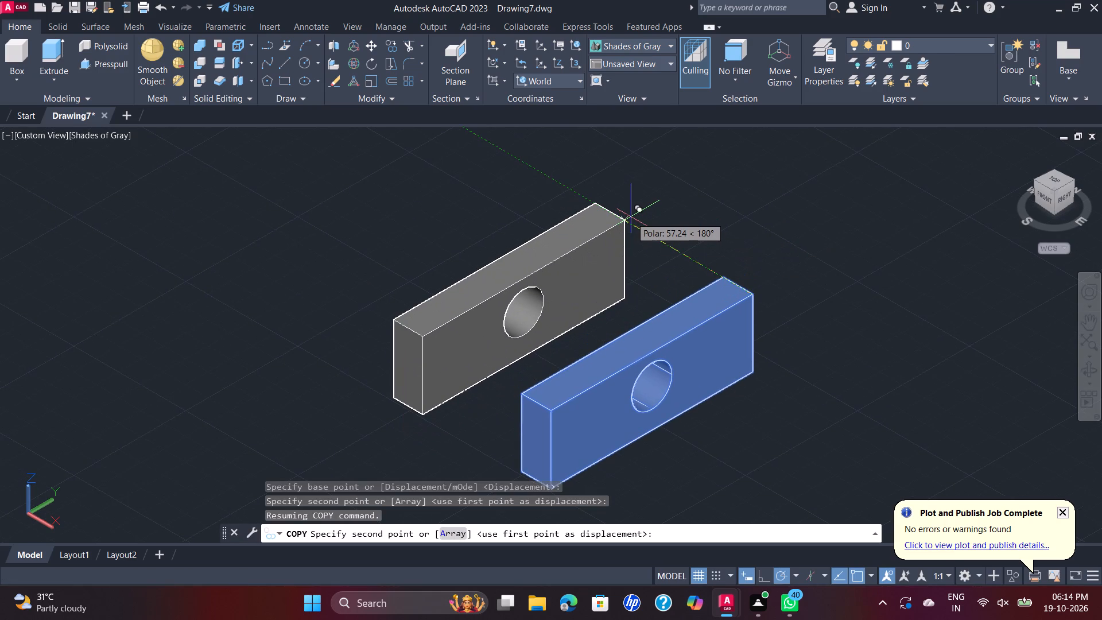
text(48)
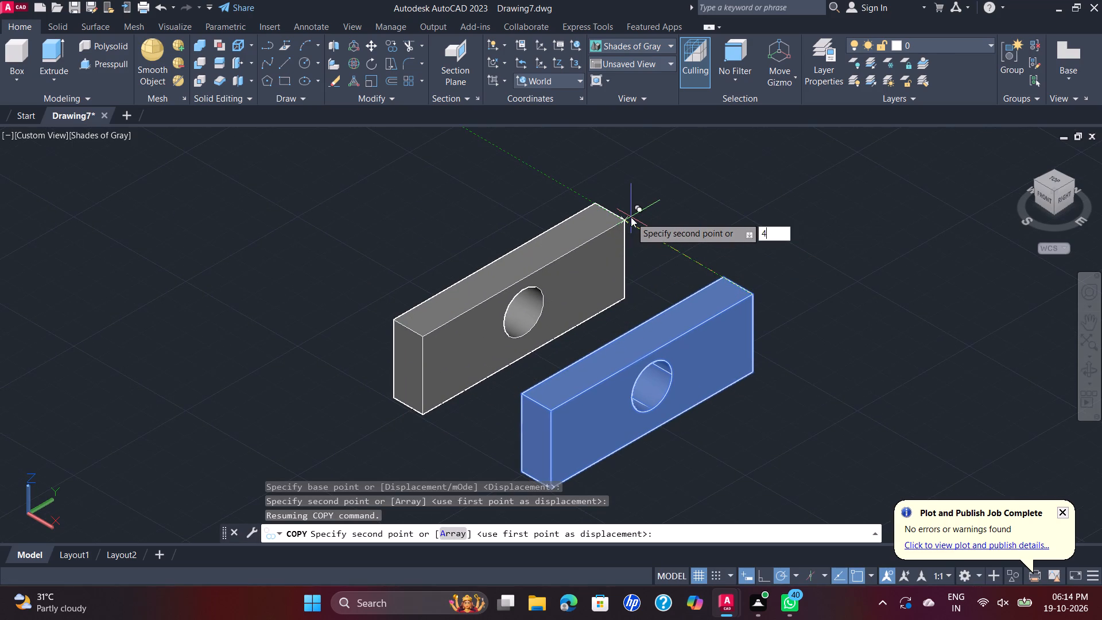
key(Return)
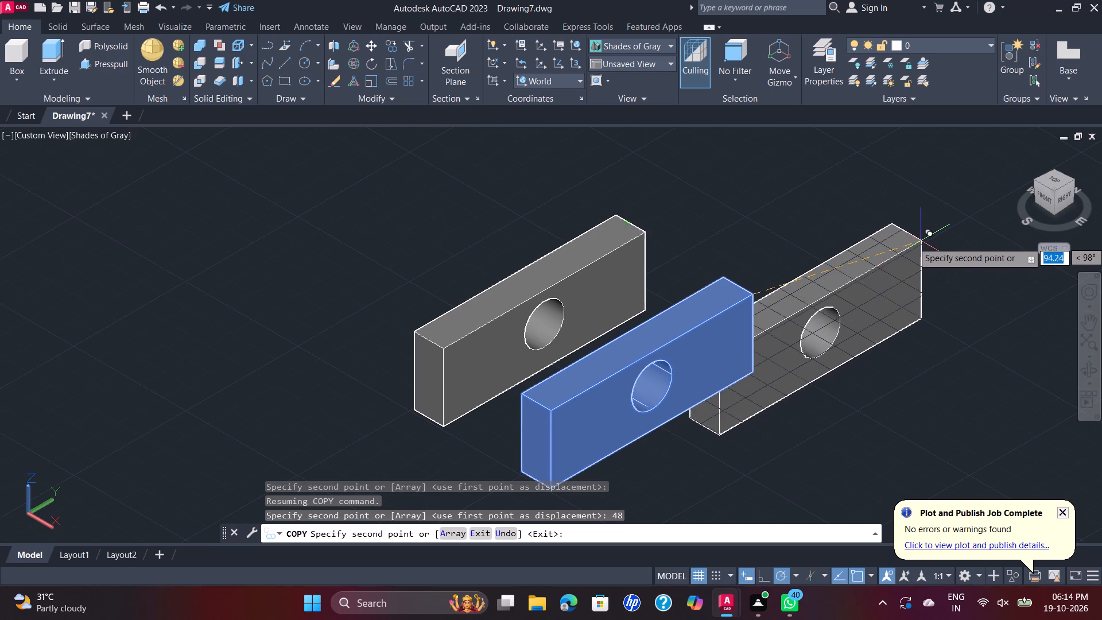
key(Escape)
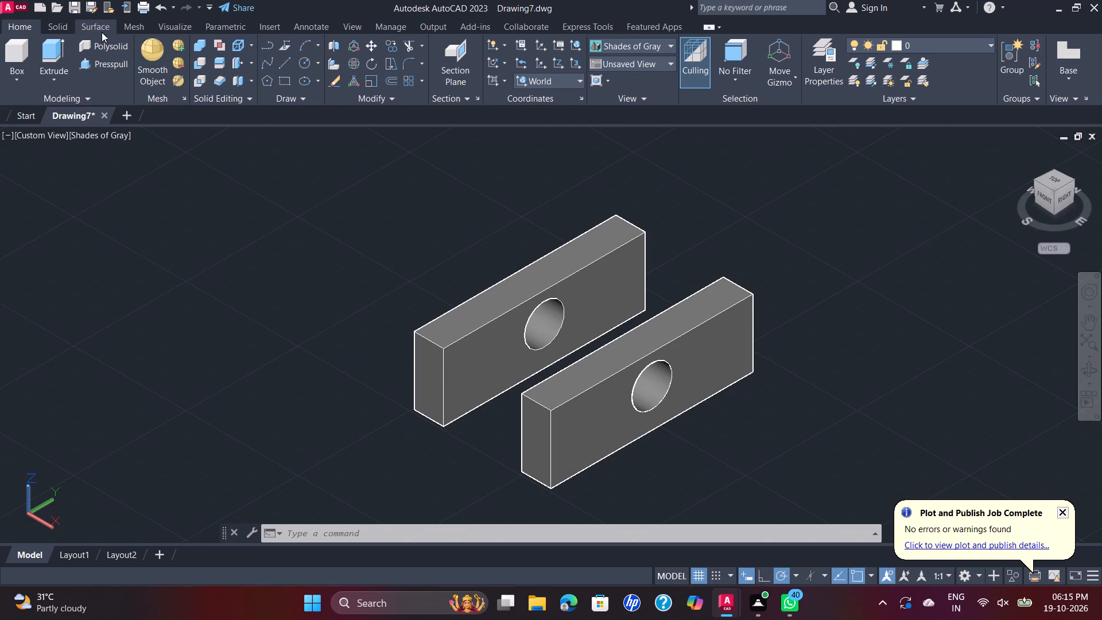
Draw a closed rectangular line outline between the two blocks at their bottom inner edges, with 90 long sides along Y.
click(281, 69)
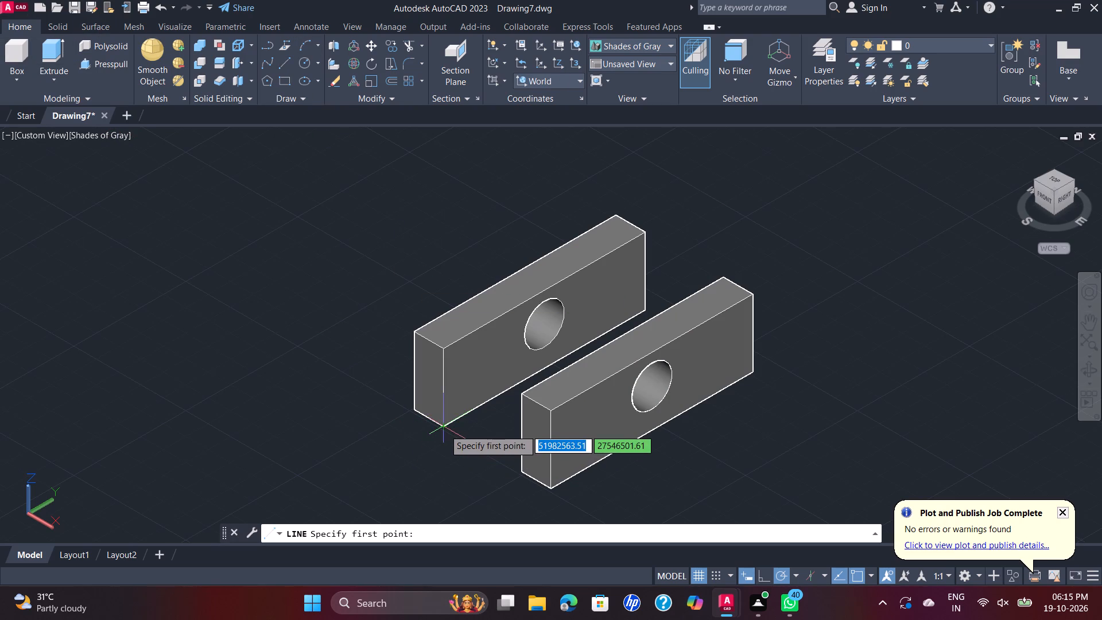
click(444, 429)
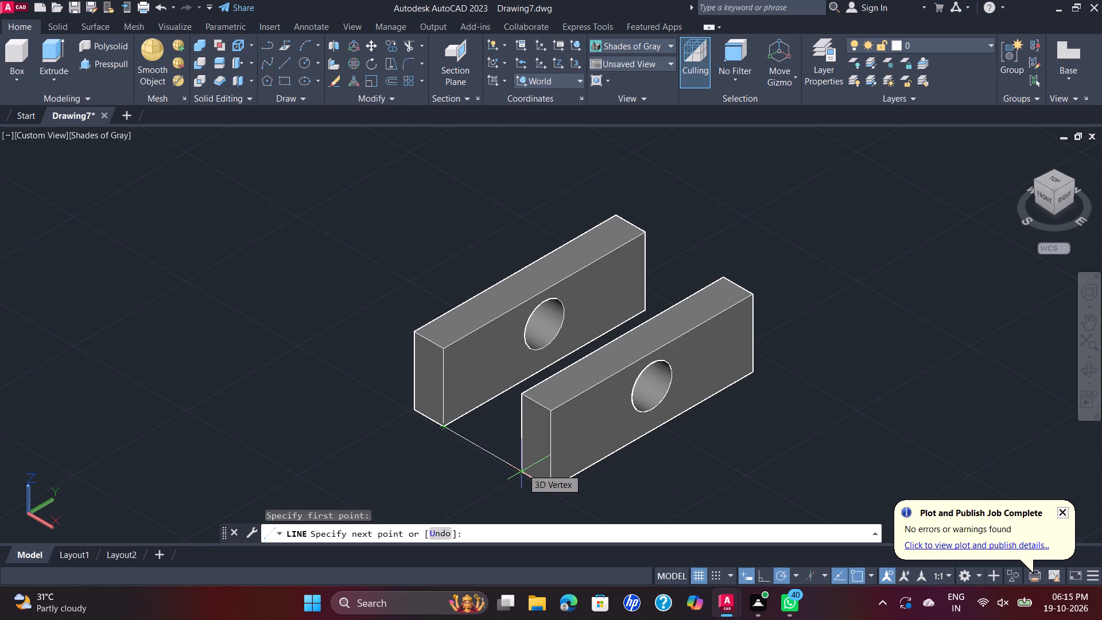
click(522, 470)
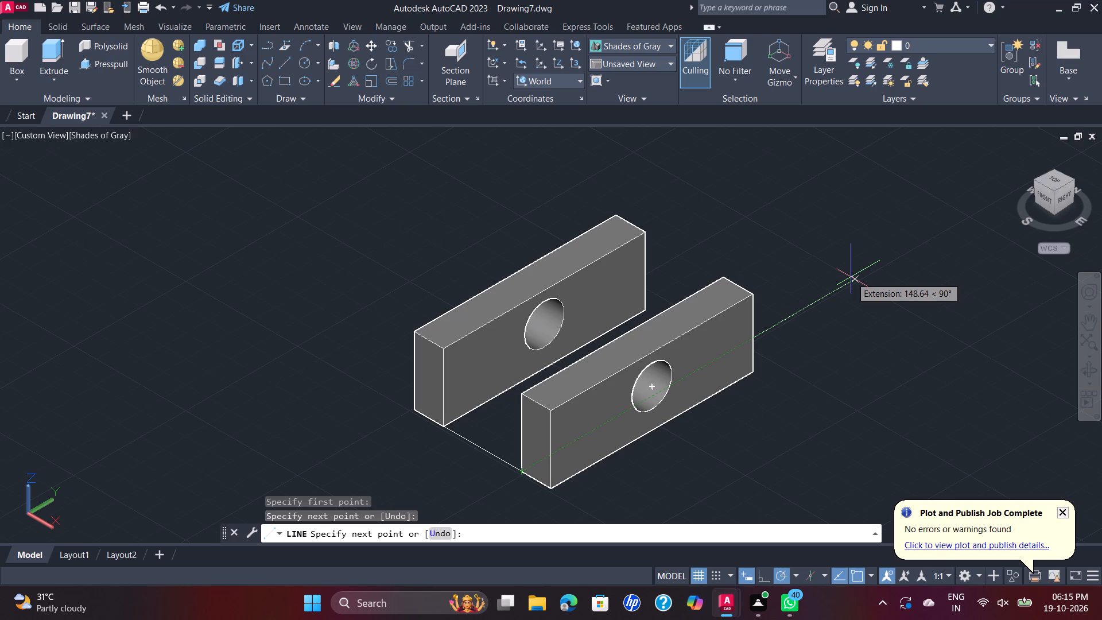
text(90)
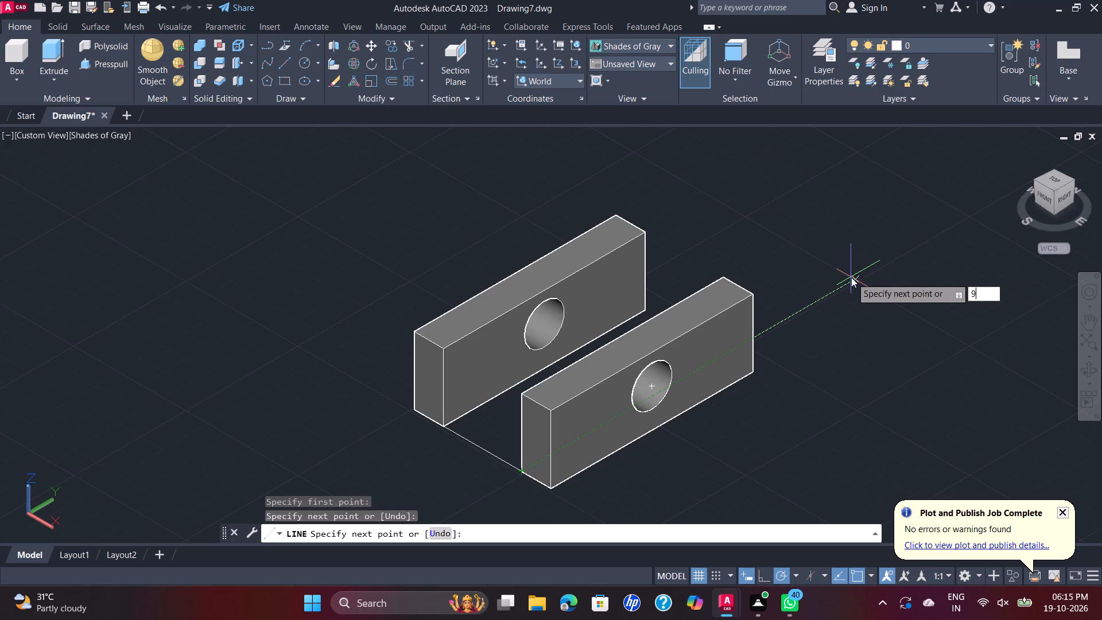
key(Return)
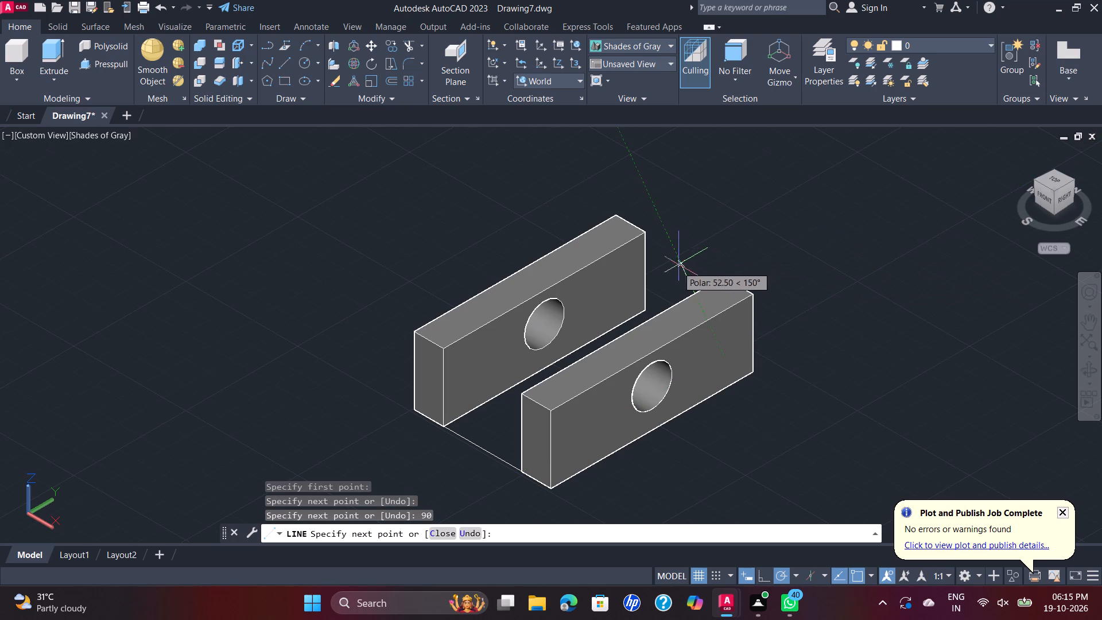
click(645, 311)
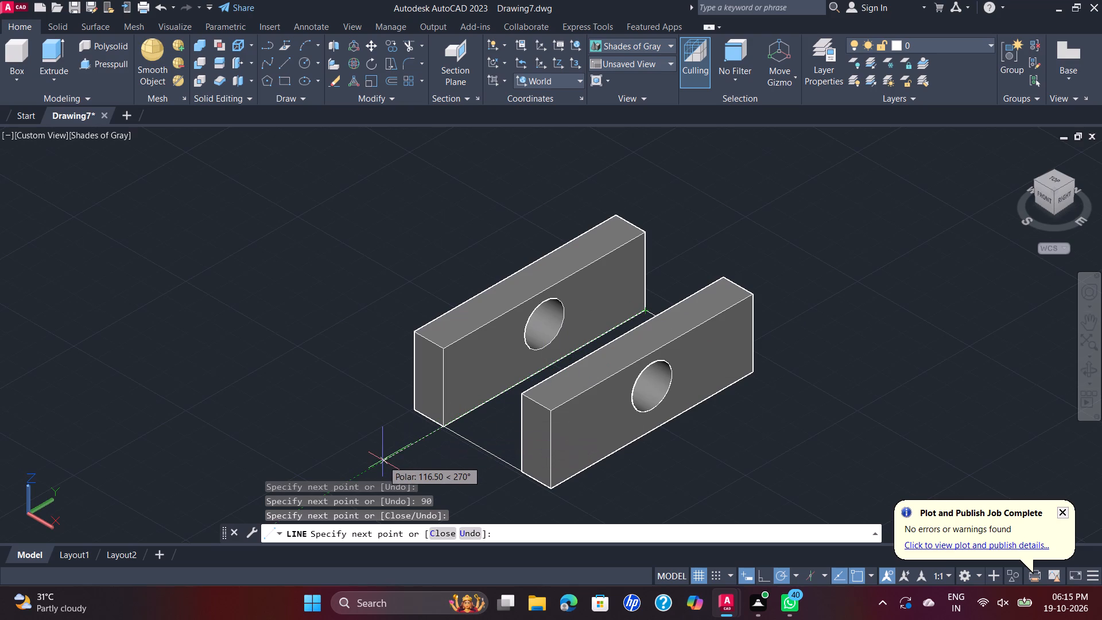
text(90)
key(Return)
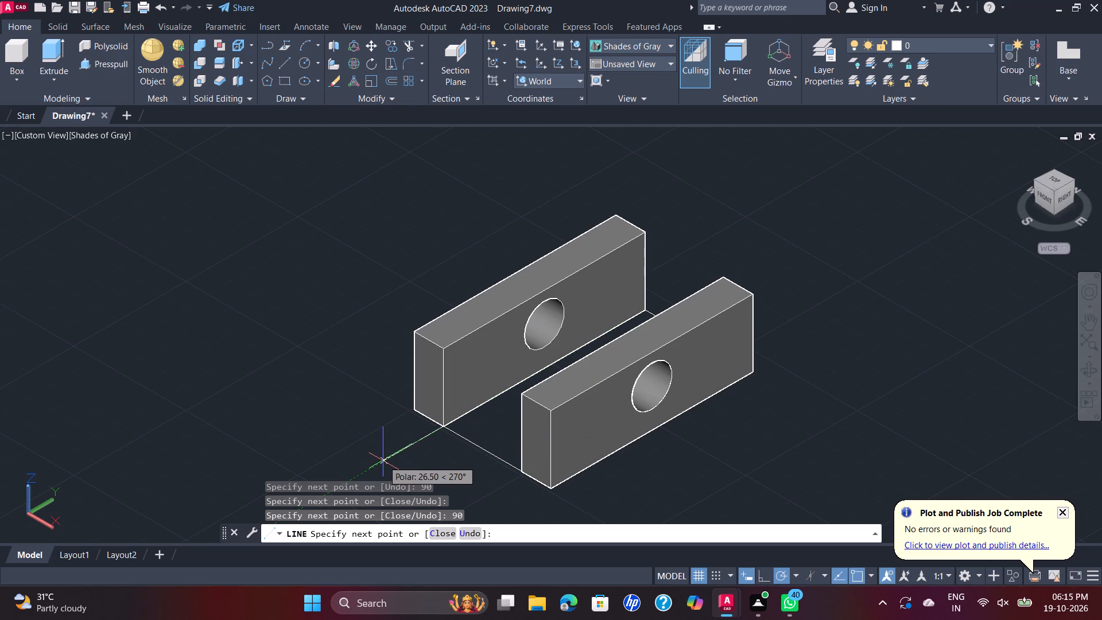
key(Escape)
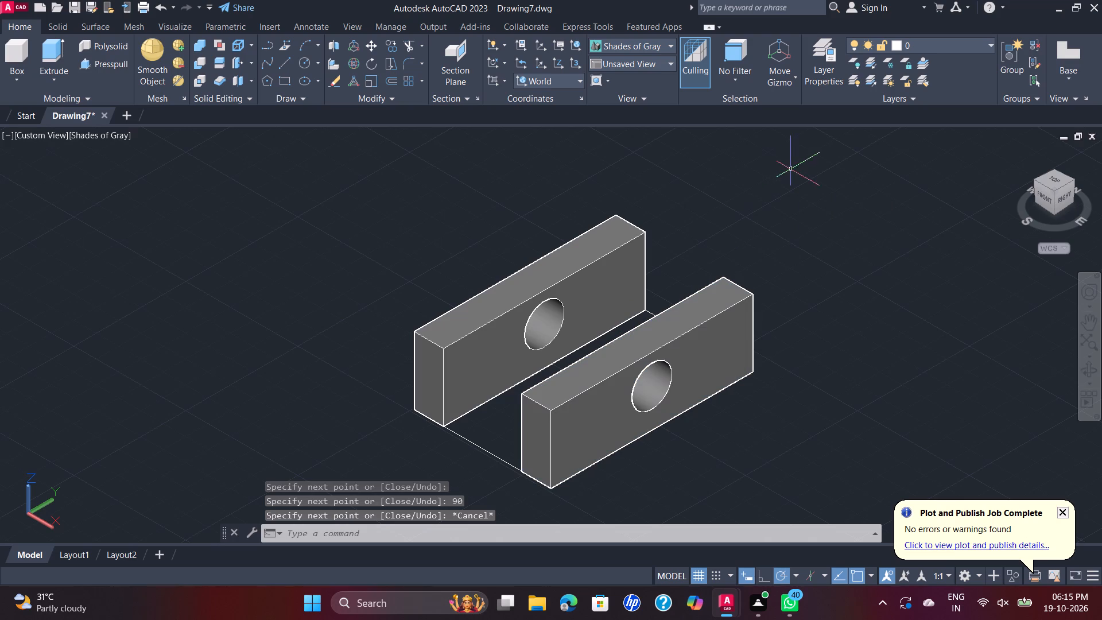
click(828, 187)
key(Escape)
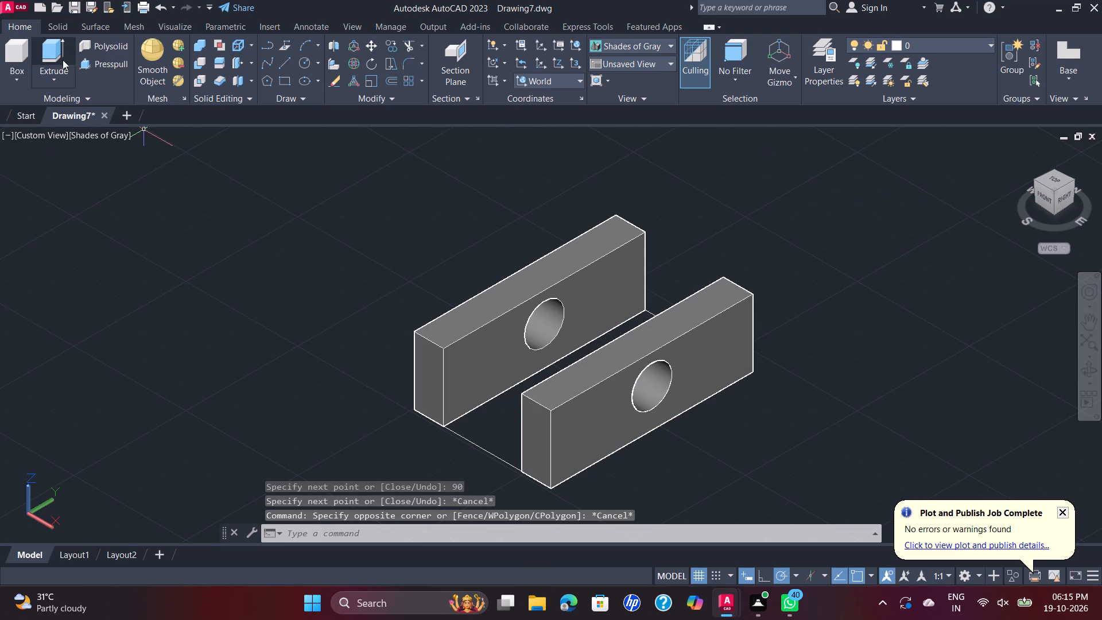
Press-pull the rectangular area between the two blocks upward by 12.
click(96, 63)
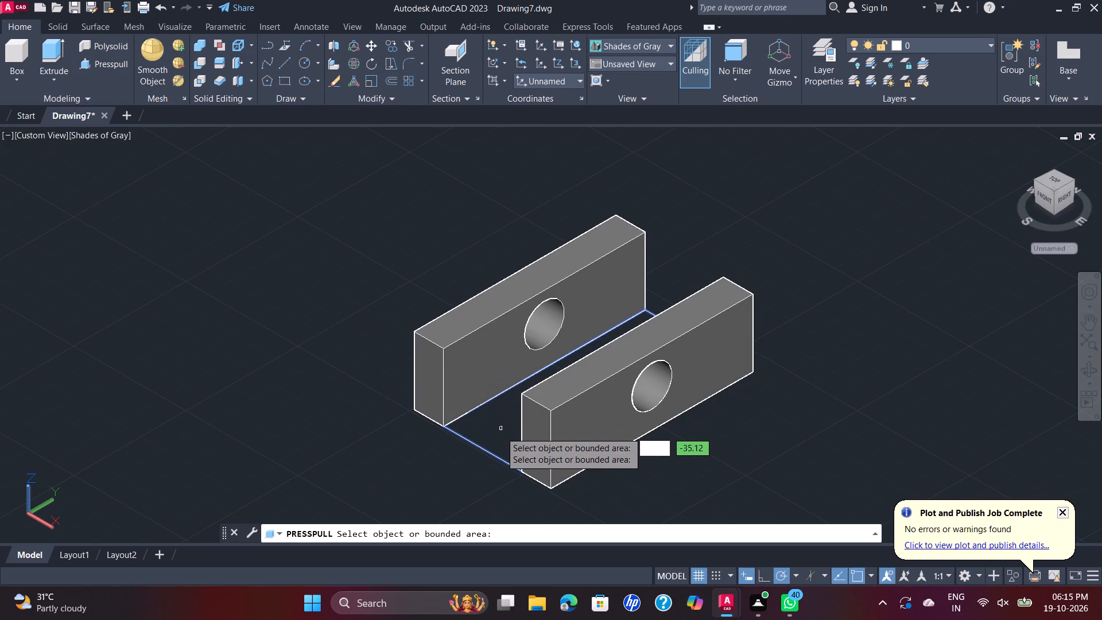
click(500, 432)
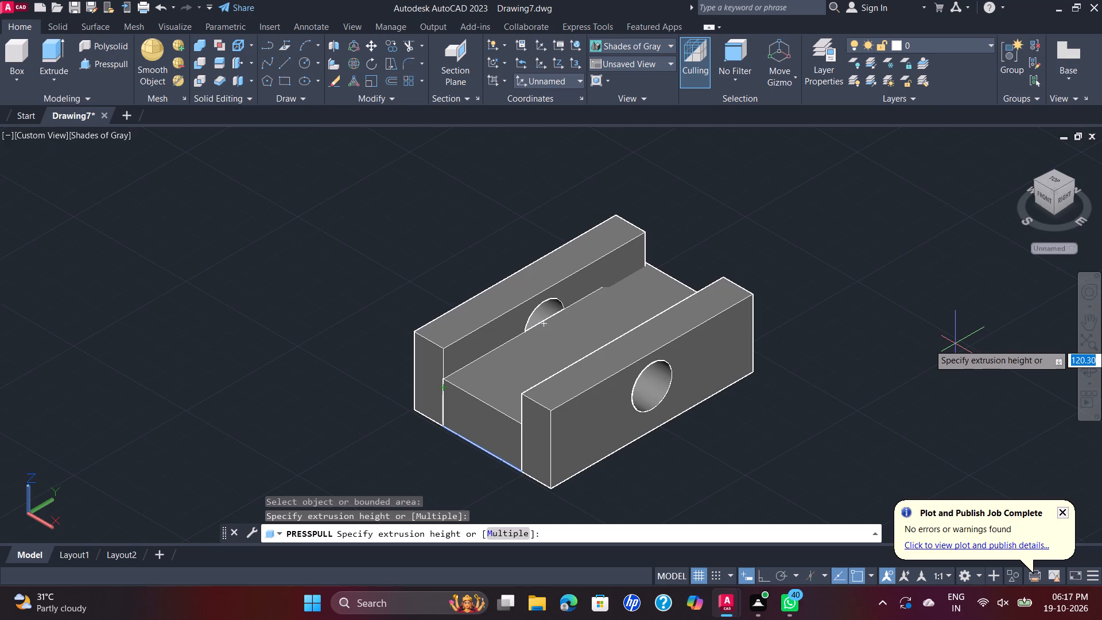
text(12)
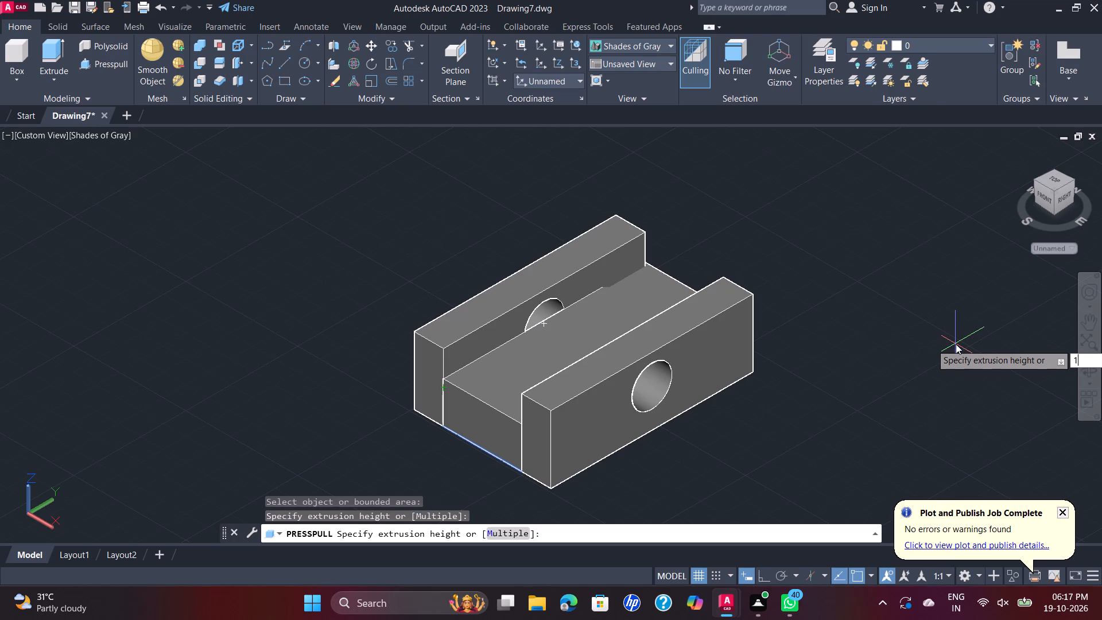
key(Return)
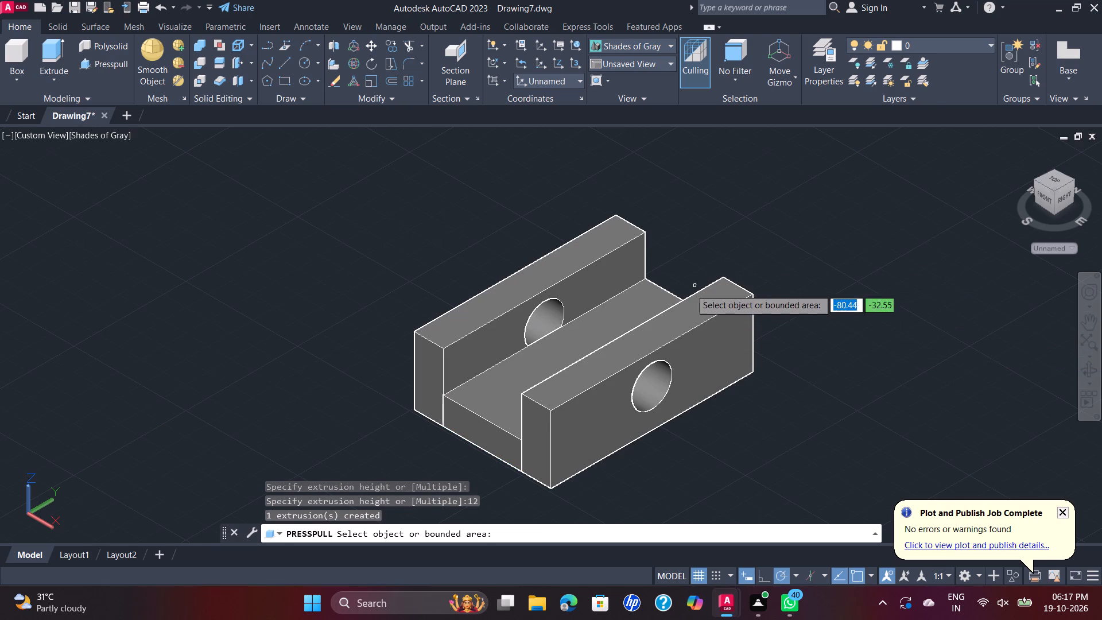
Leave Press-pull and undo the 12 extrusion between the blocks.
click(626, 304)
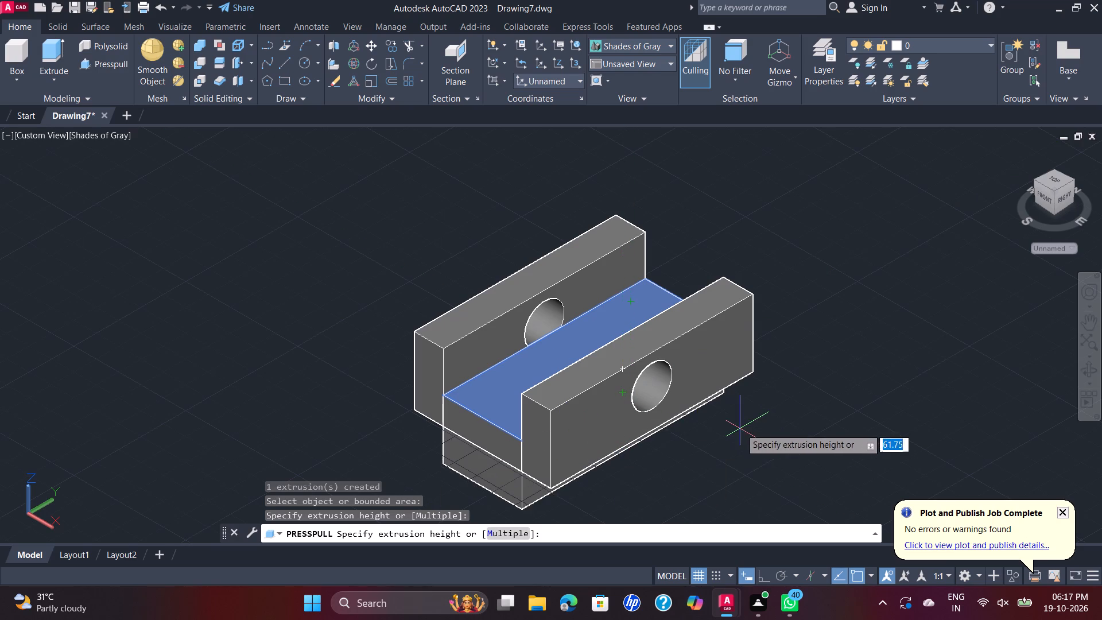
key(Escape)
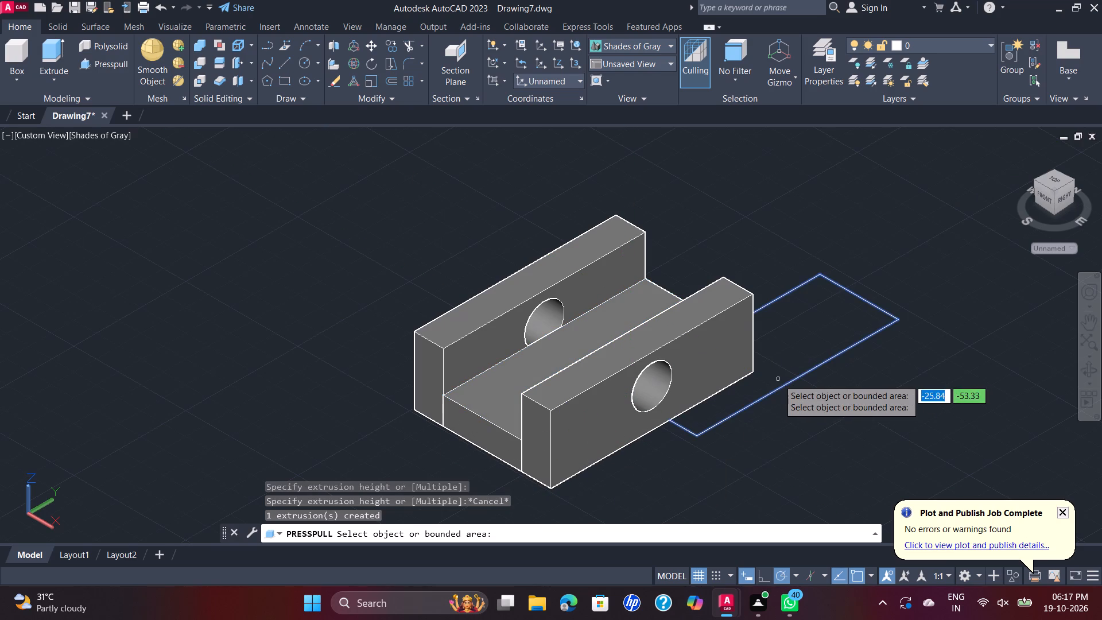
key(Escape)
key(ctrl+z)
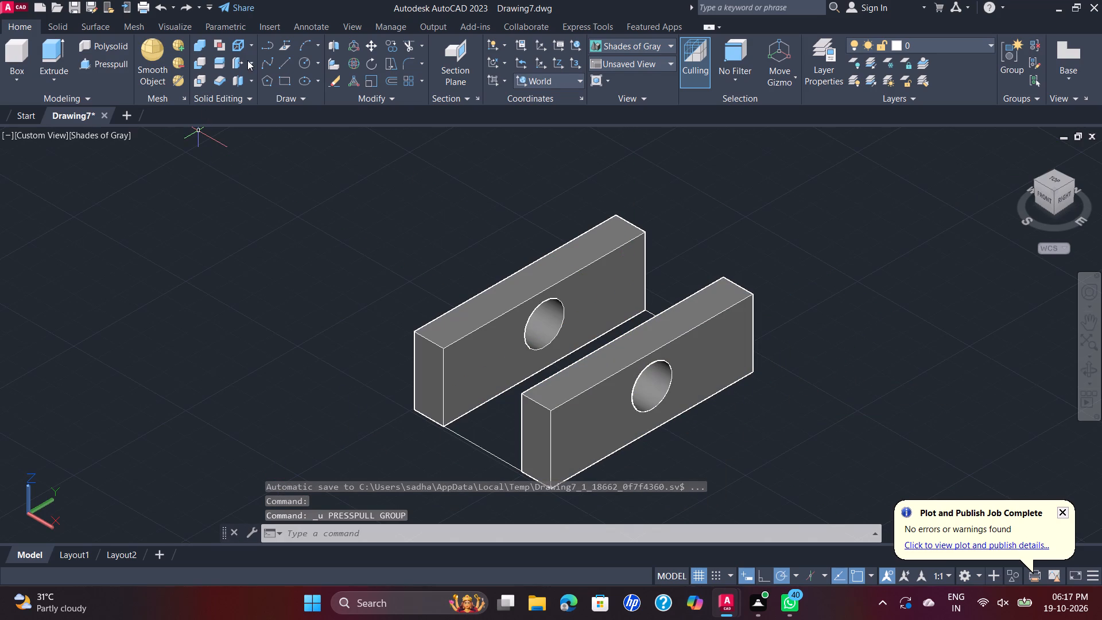
Press-pull the rectangular area between the two blocks upward by 10 to form the connecting floor plate.
click(111, 64)
click(478, 423)
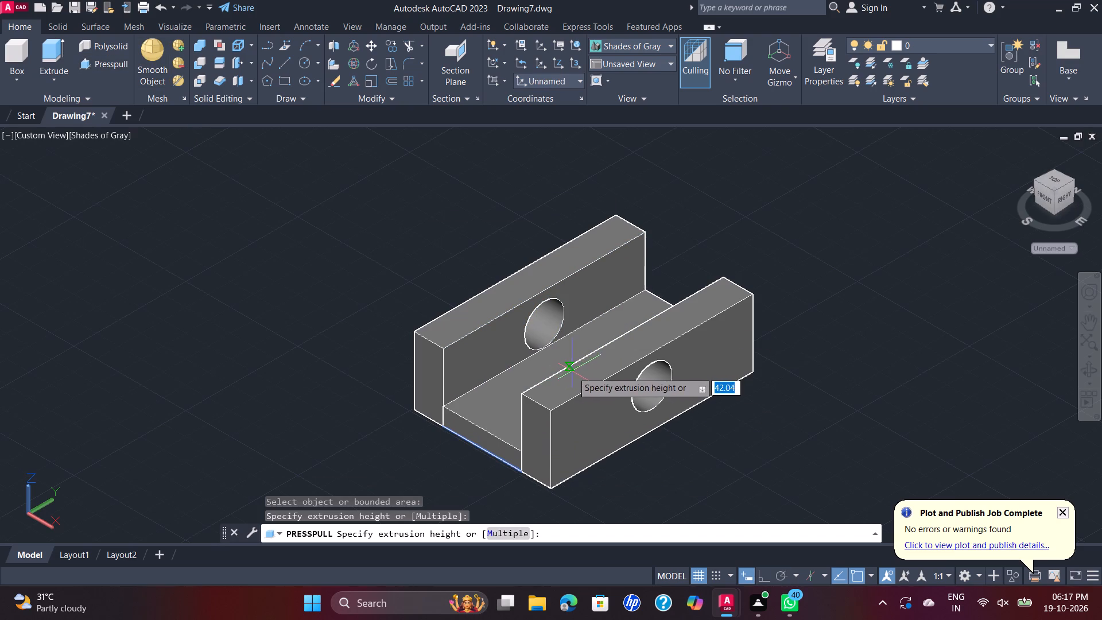
key(1)
key(0)
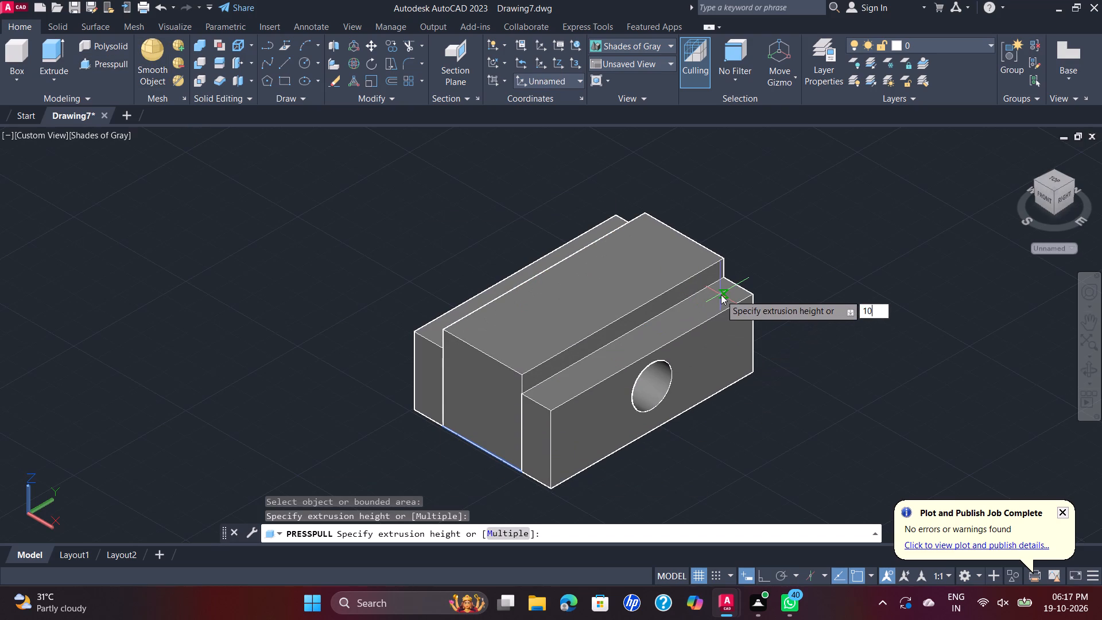
key(Return)
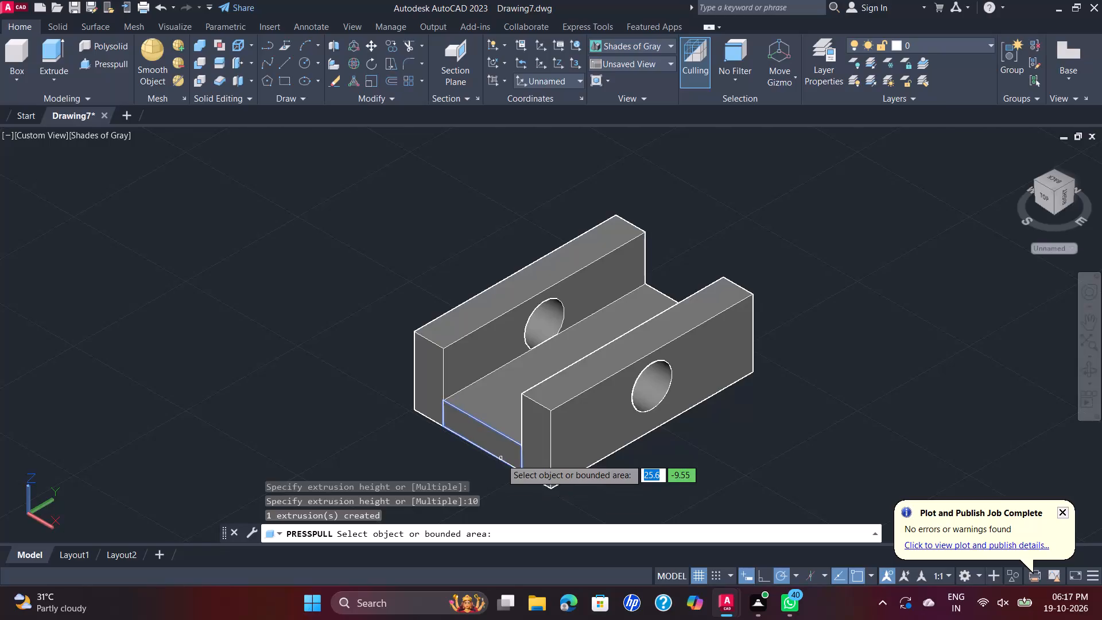
Press-pull the floor plate's top face by 1 to raise it.
click(487, 408)
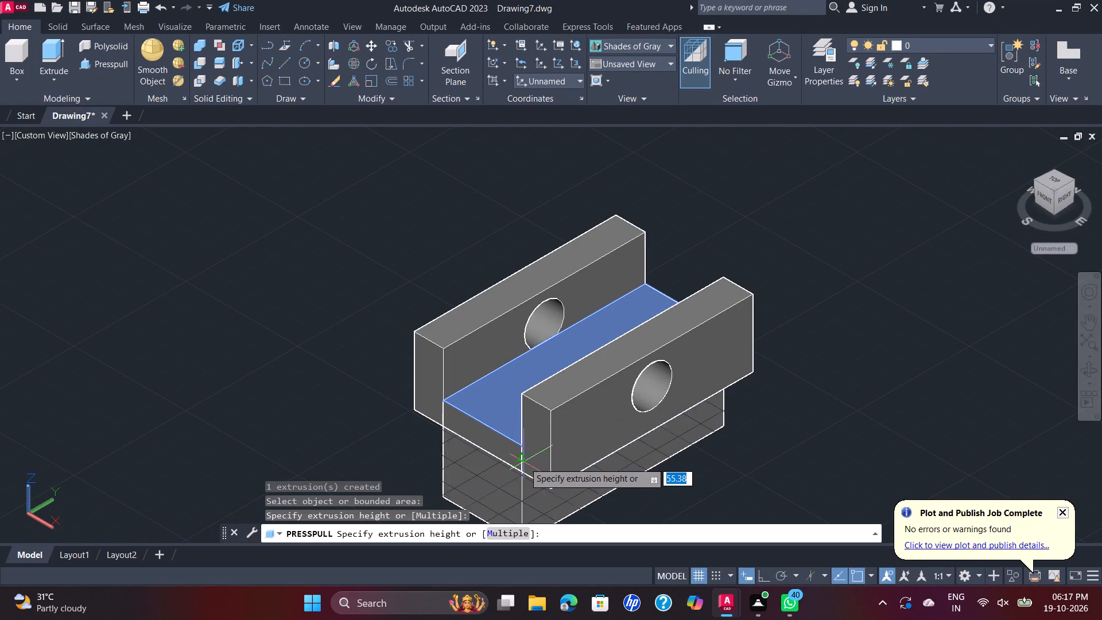
key(1)
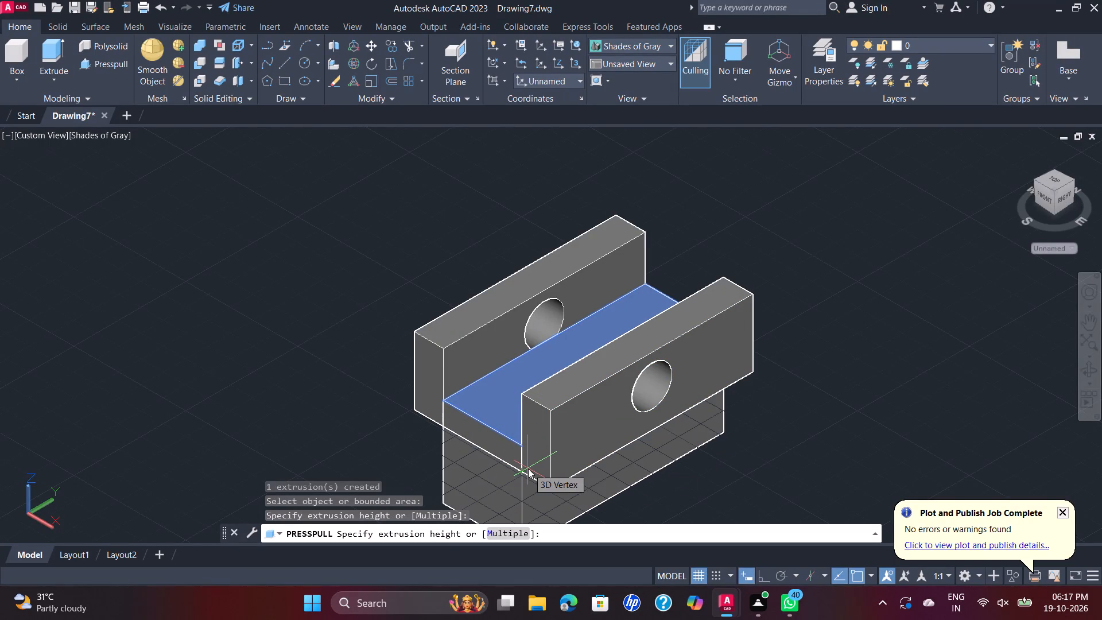
key(Return)
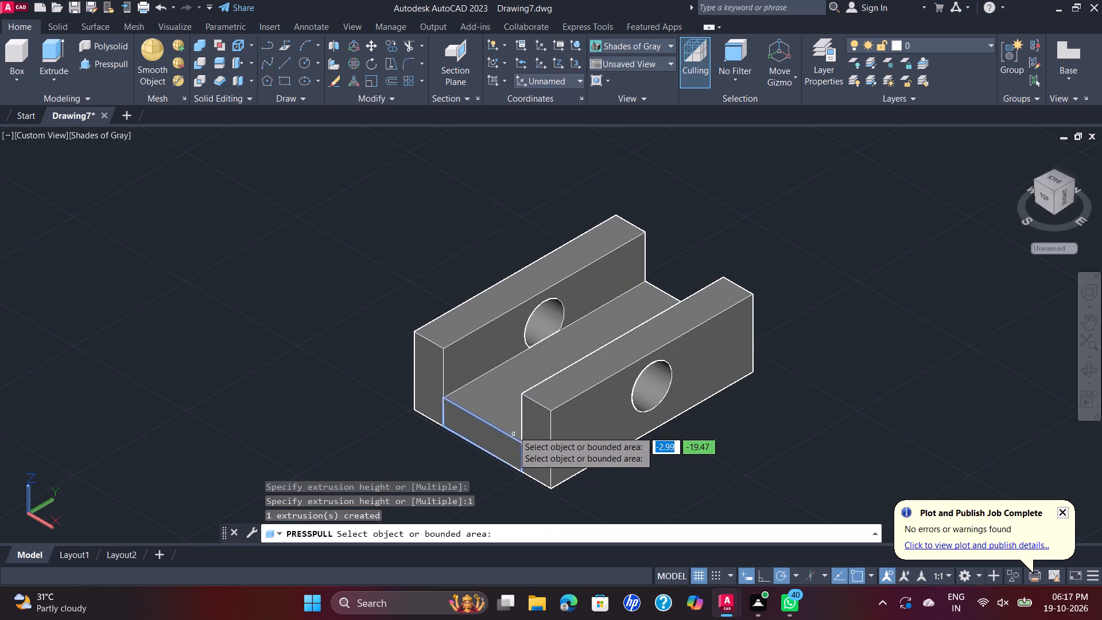
Lower the floor plate's top face with successive press-pulls of -2, -1 and -1.
click(506, 412)
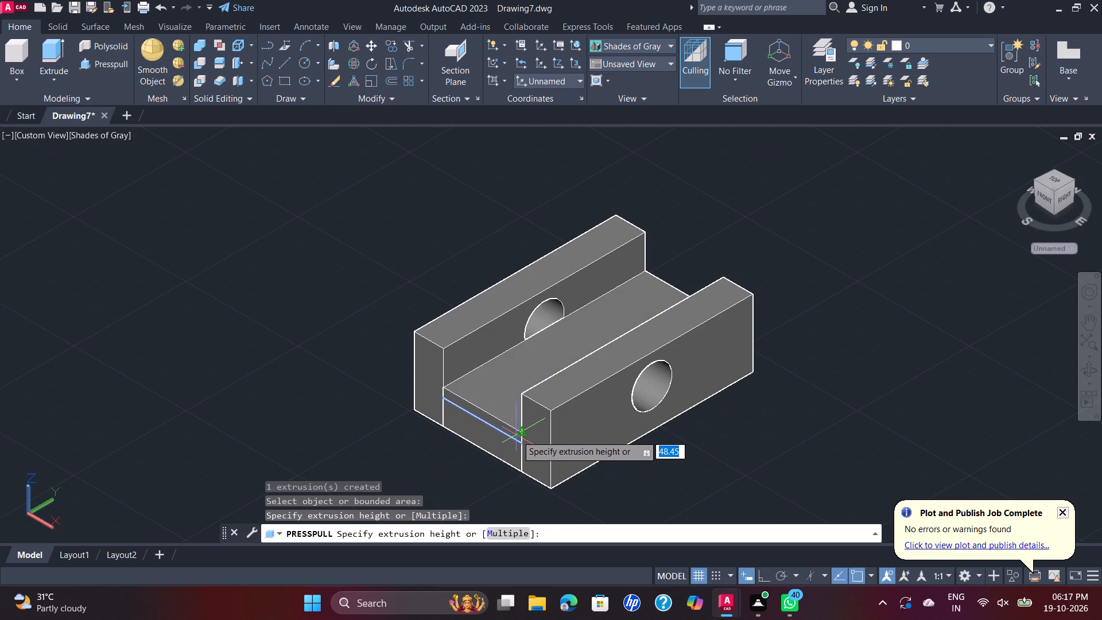
key(minus)
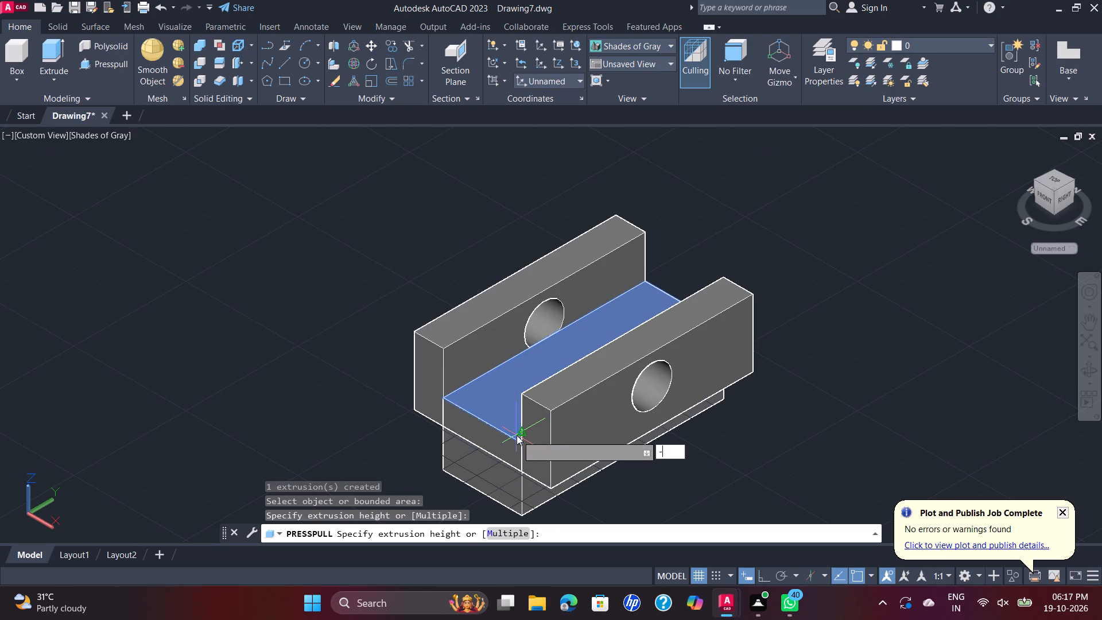
key(2)
key(Return)
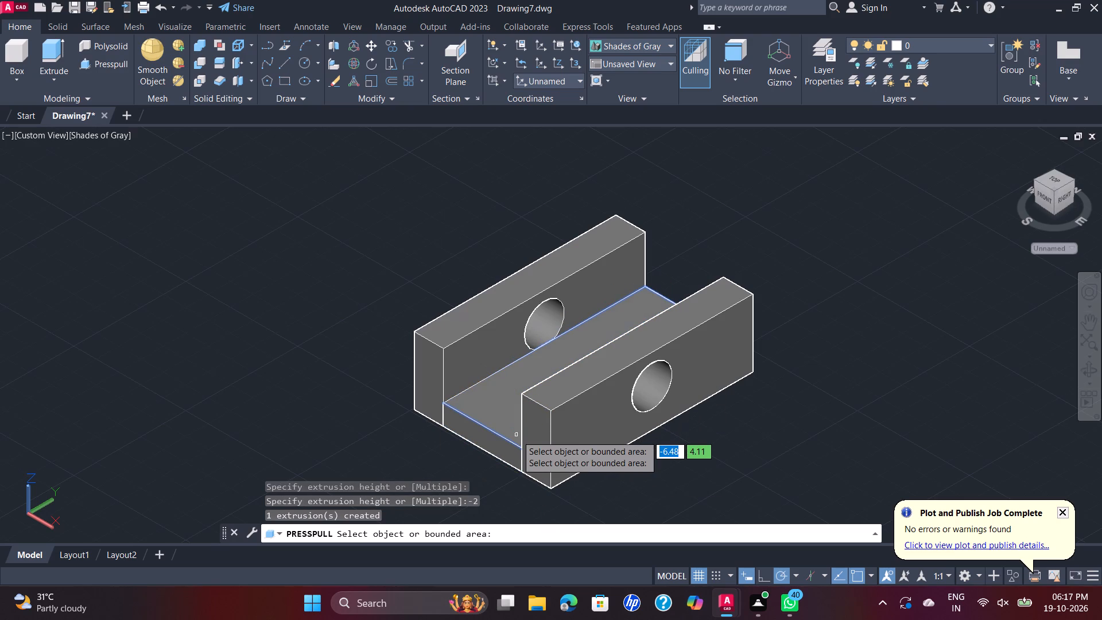
click(489, 415)
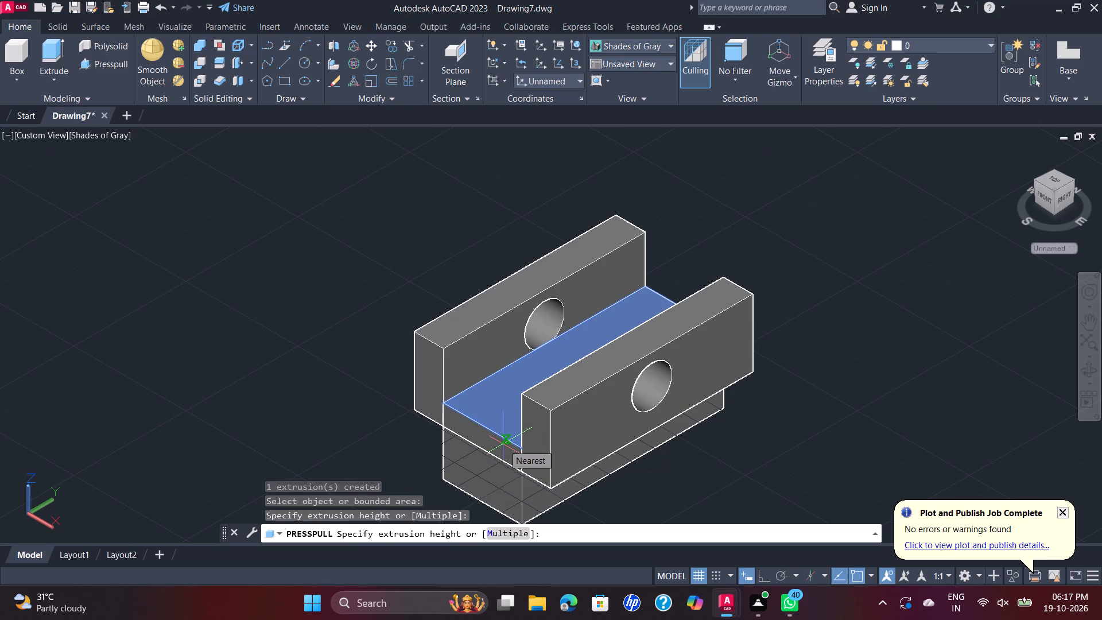
text(-1)
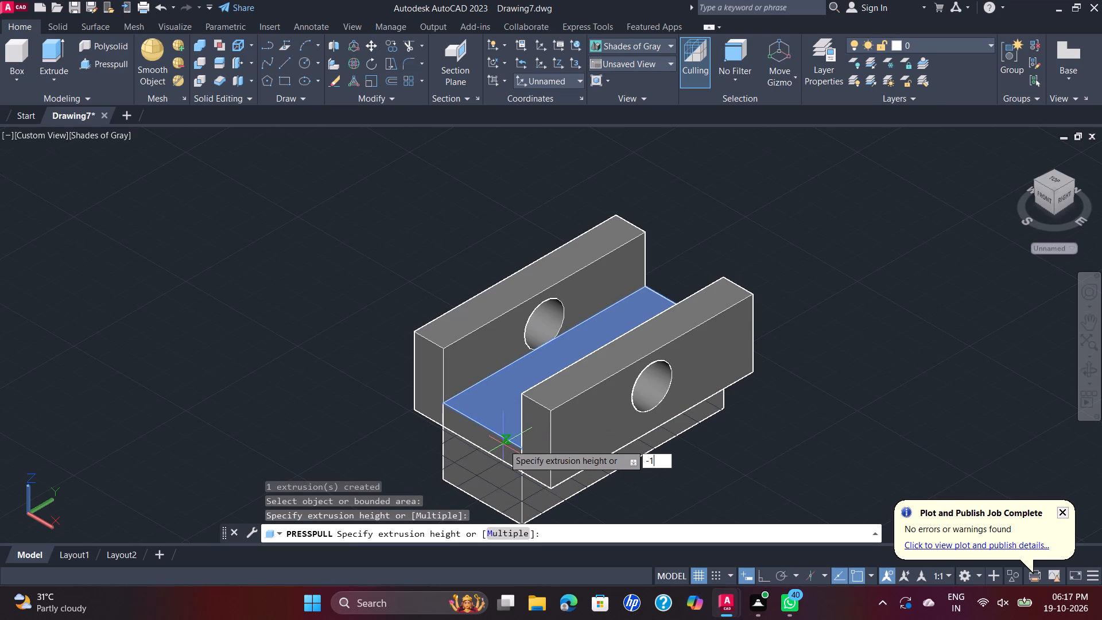
key(Return)
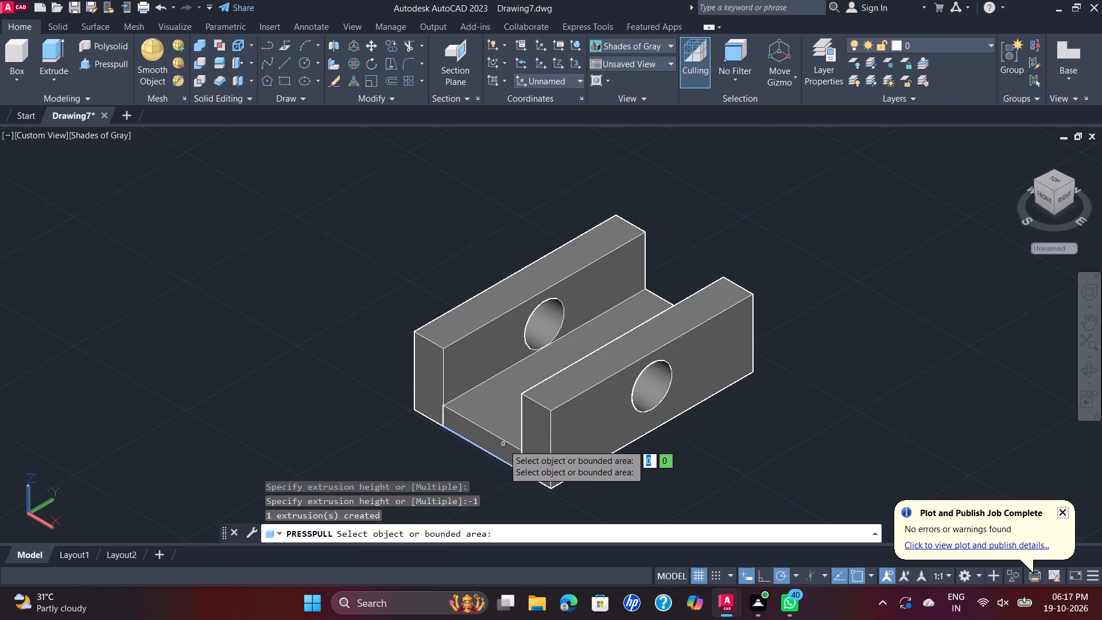
click(478, 399)
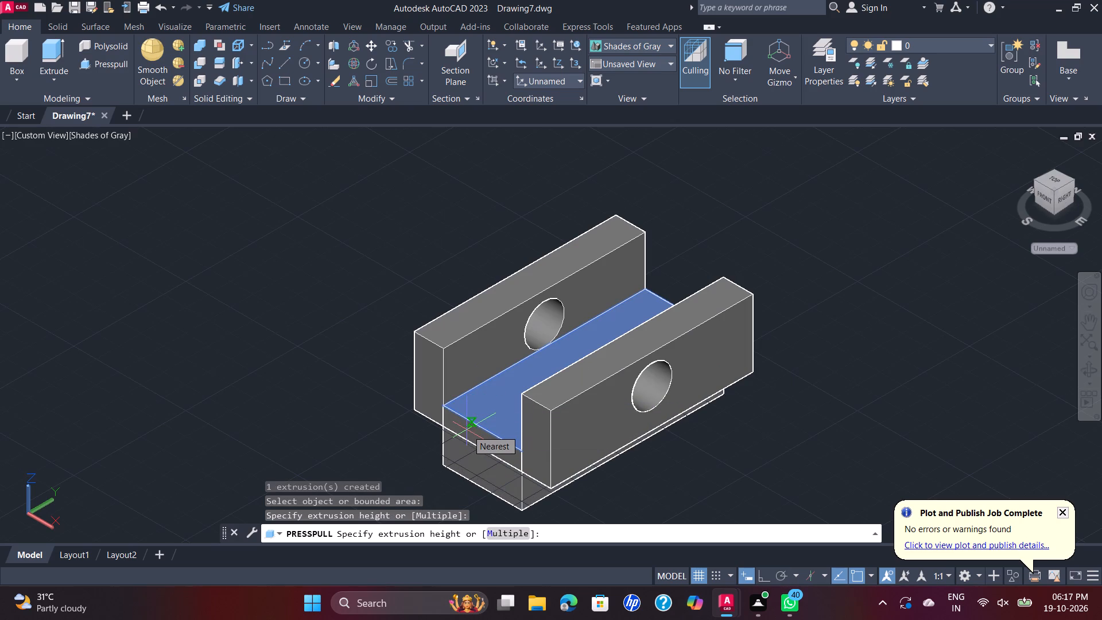
key(minus)
key(1)
key(Return)
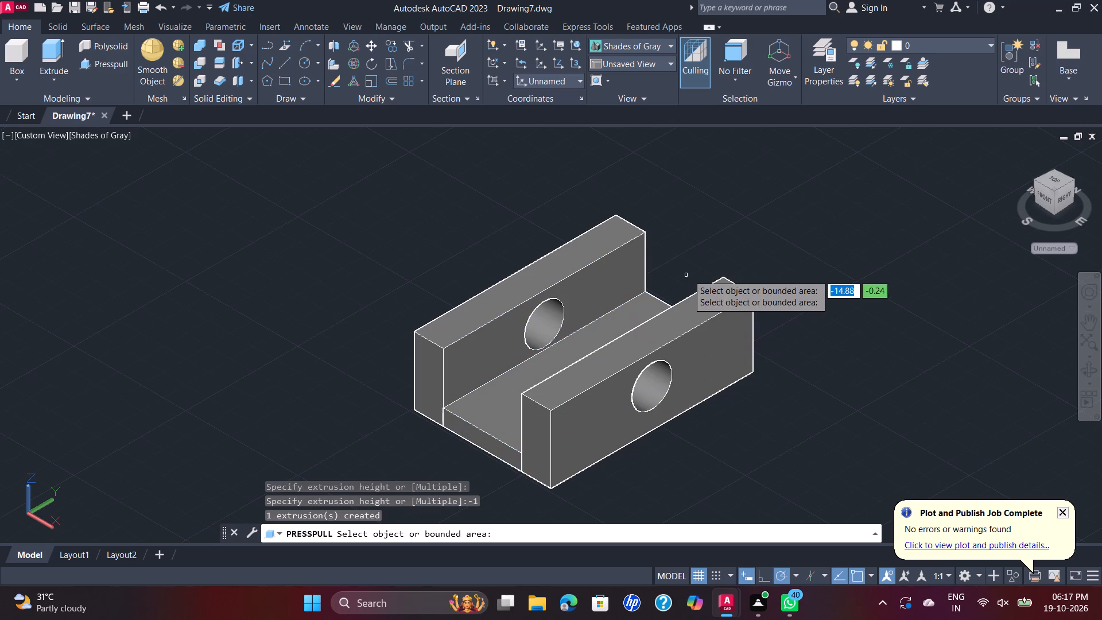
key(Escape)
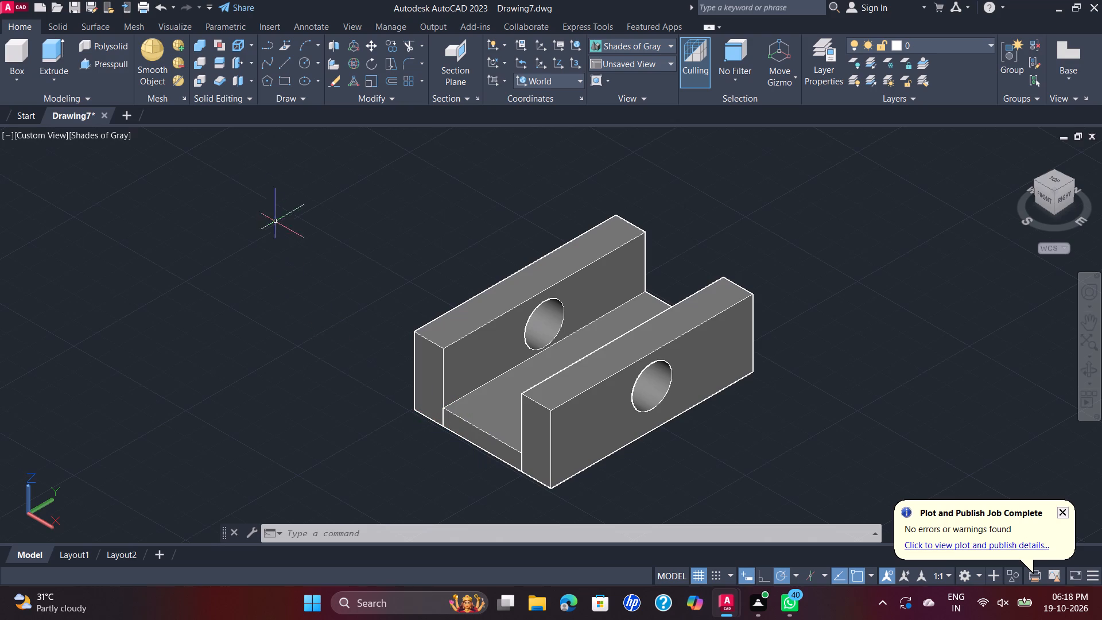
Set the model view to SE Isometric and centre the part in it.
click(52, 130)
click(54, 129)
click(71, 137)
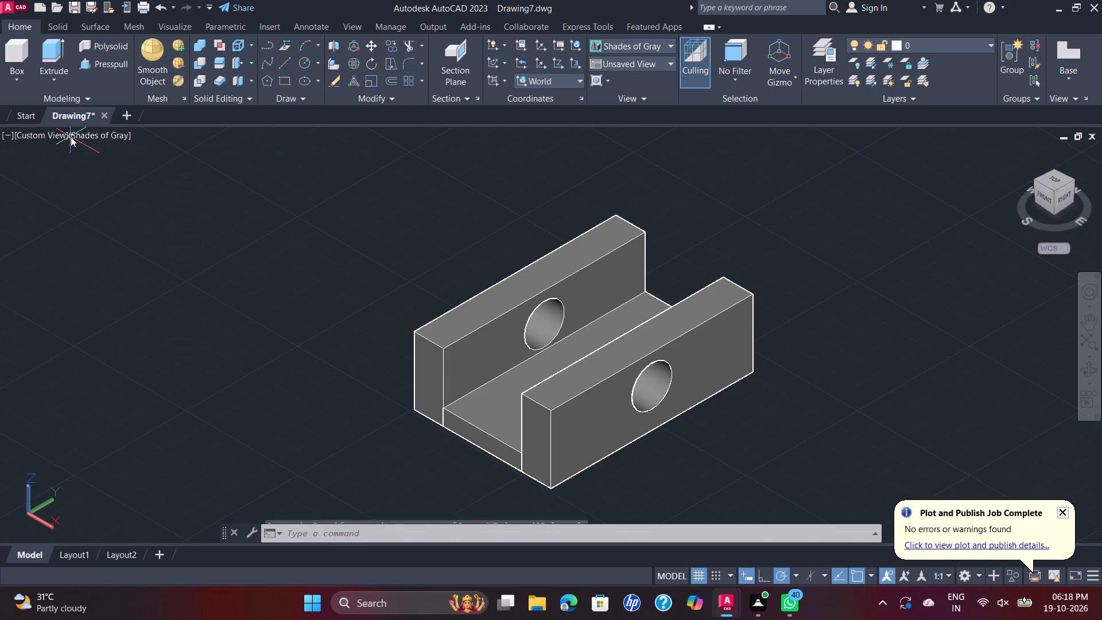
click(45, 134)
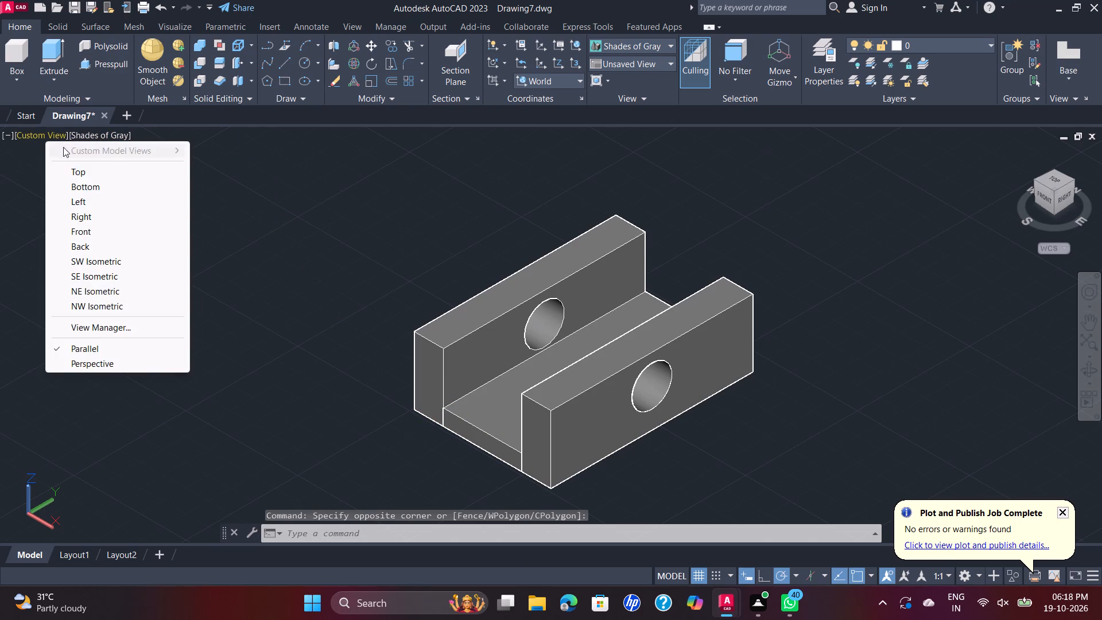
click(98, 273)
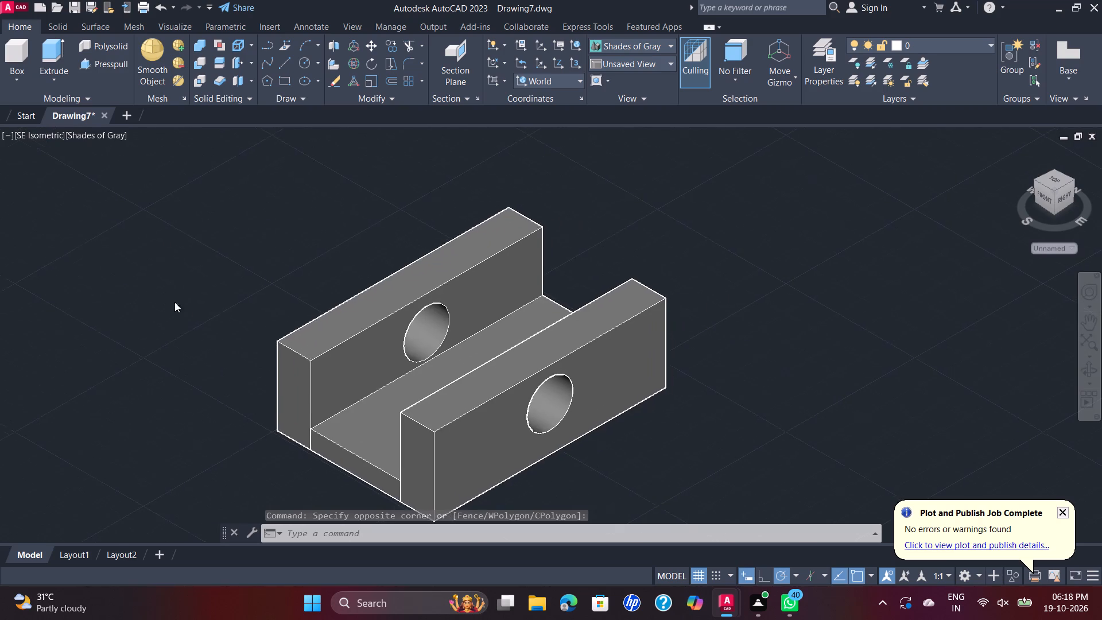
middle_drag(330, 333, 352, 276)
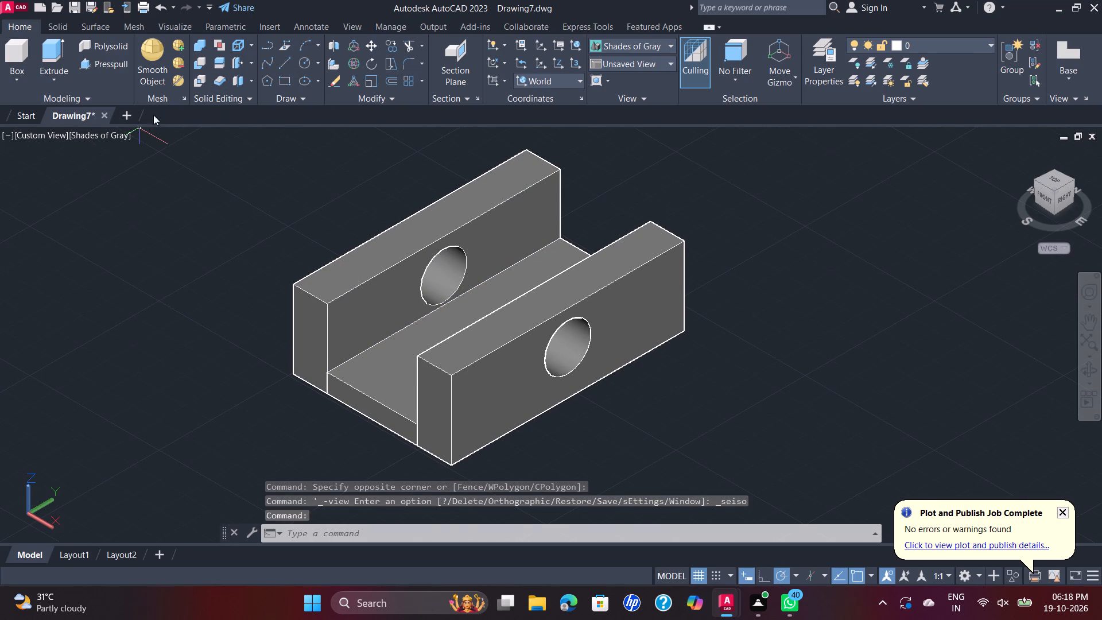
Set the visual style to 2D Wireframe.
click(98, 139)
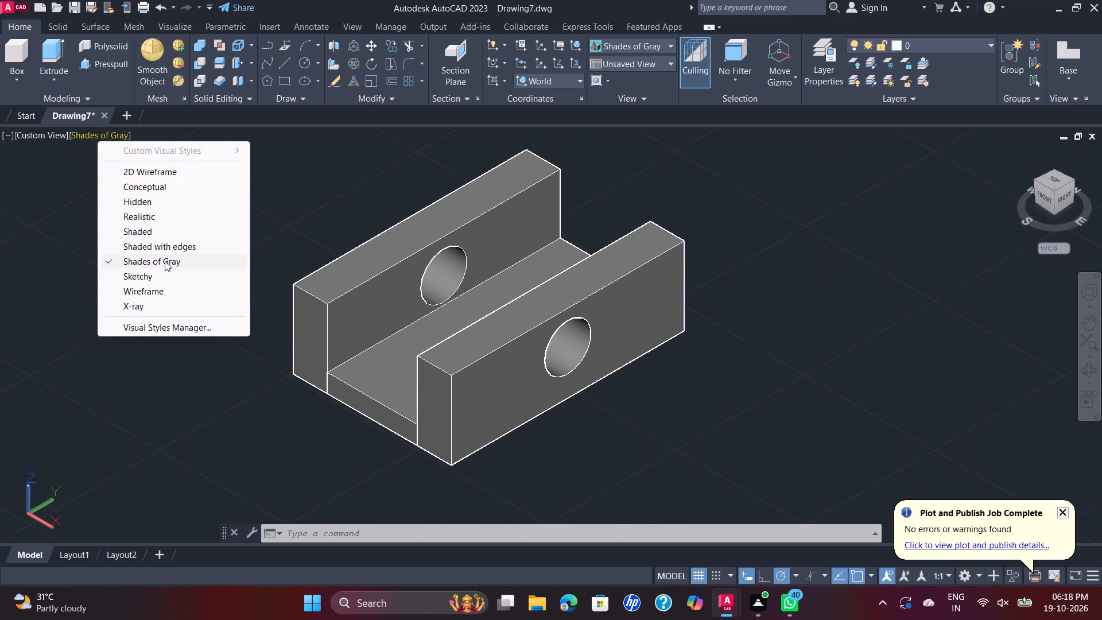
click(168, 172)
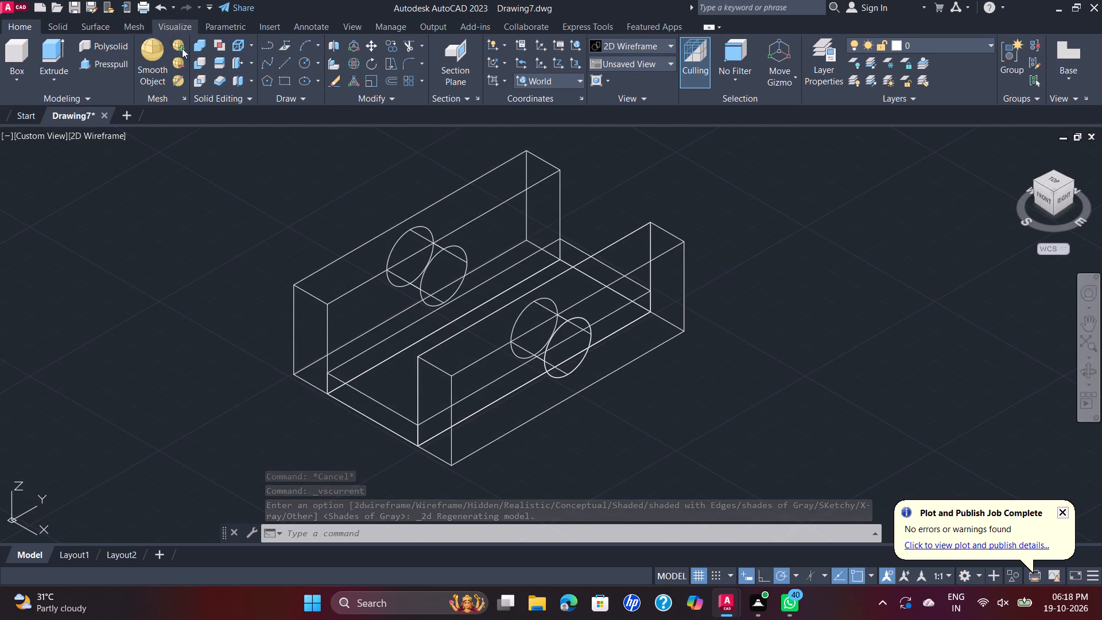
Draw two concentric circles of radius 15 and 9 centred on the middle of the floor plate's front bottom edge.
click(345, 55)
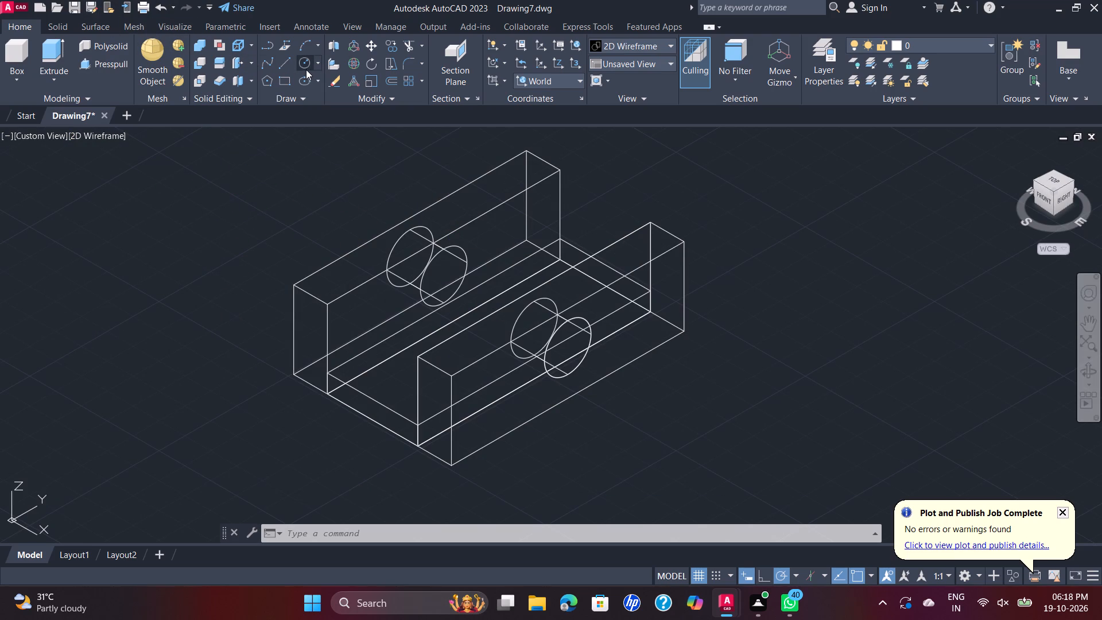
click(307, 68)
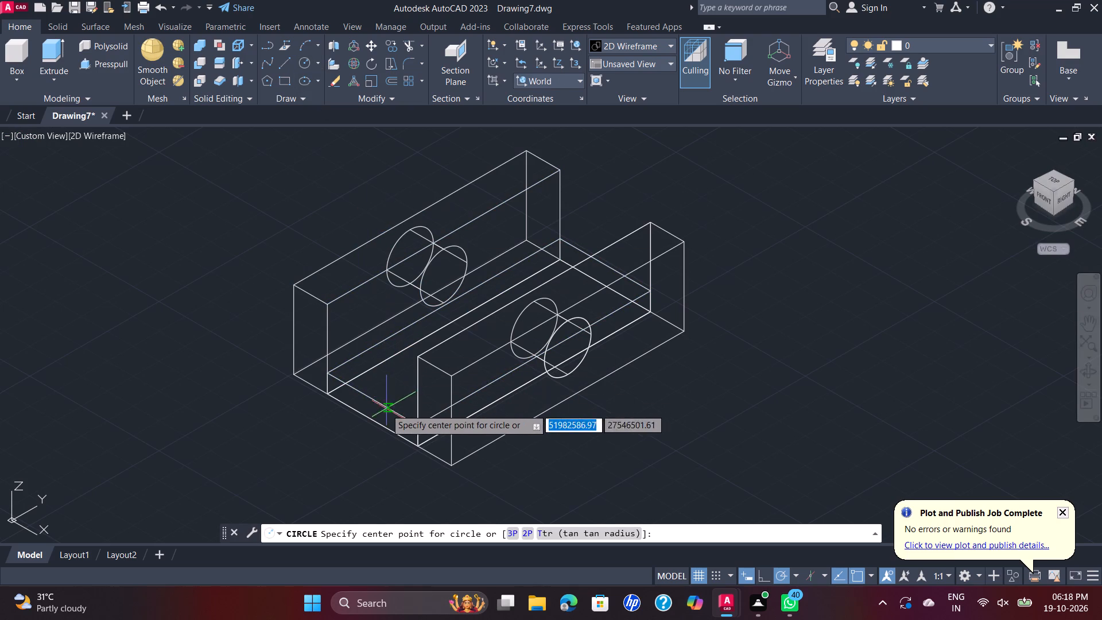
click(369, 418)
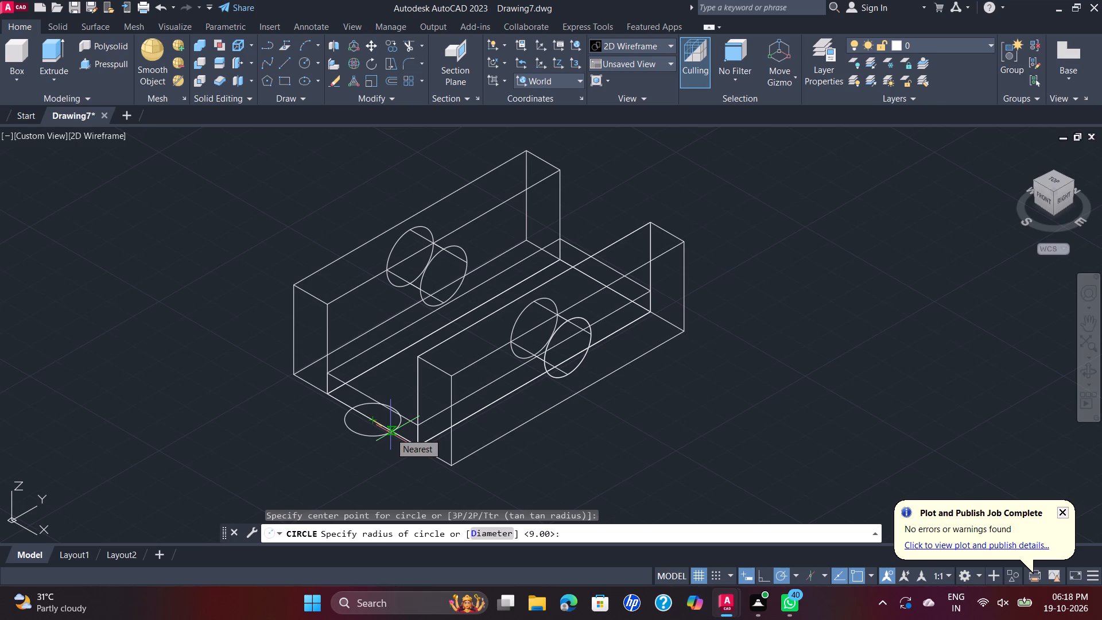
text(15)
key(Return)
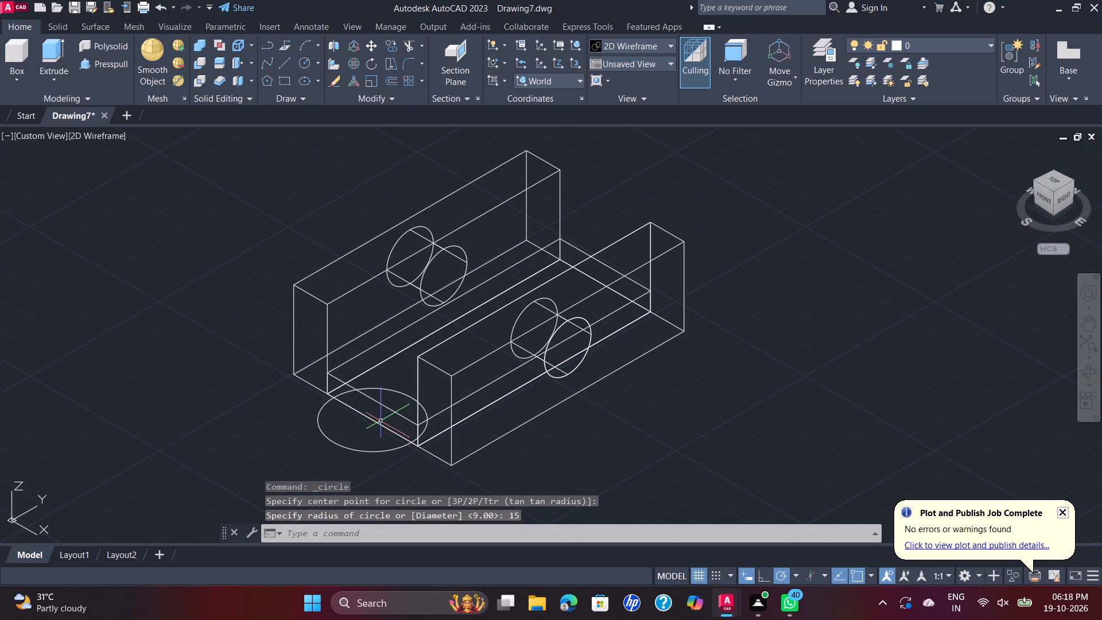
key(space)
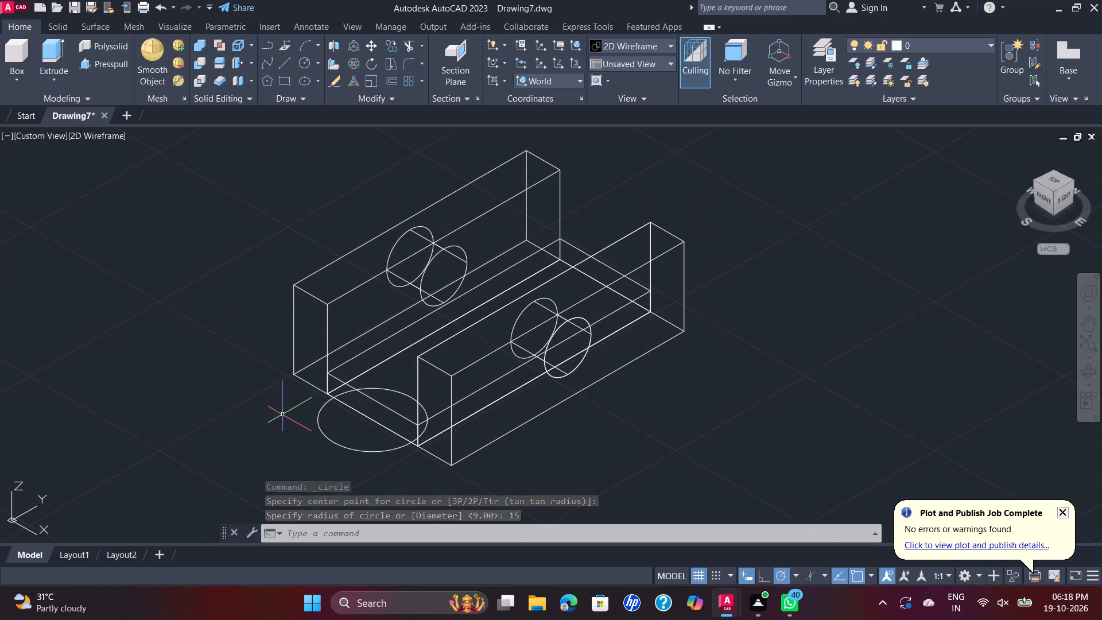
click(376, 420)
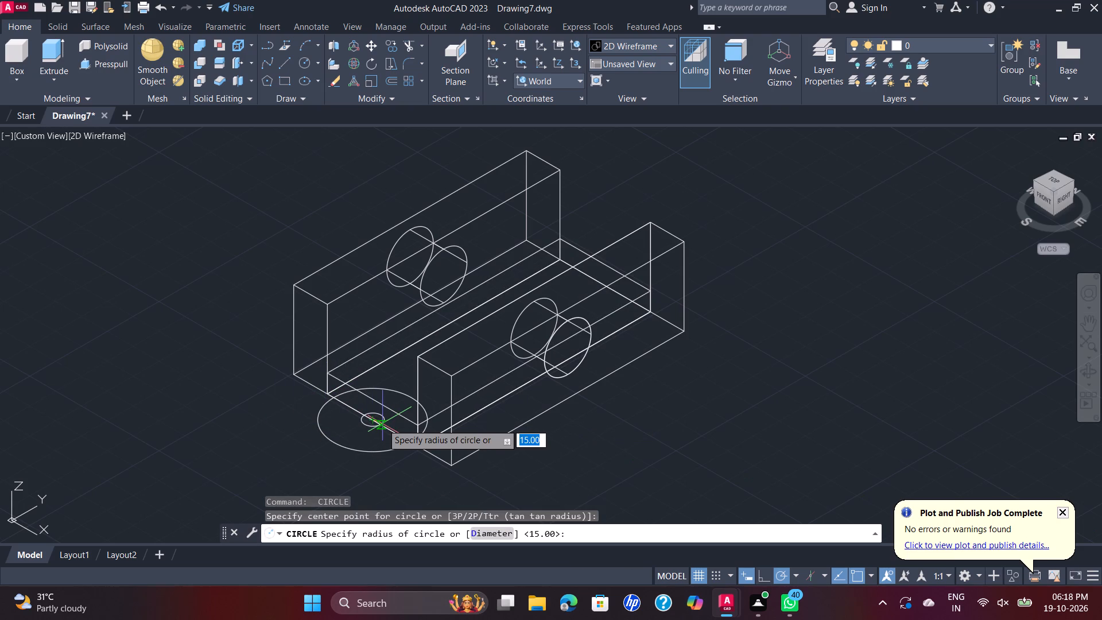
key(9)
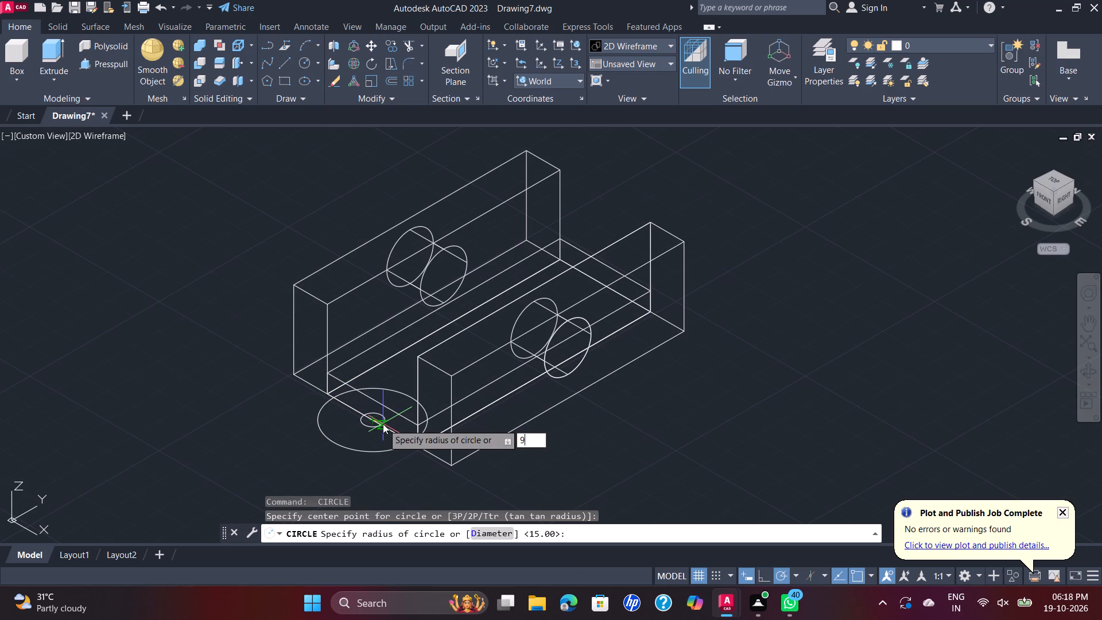
key(Return)
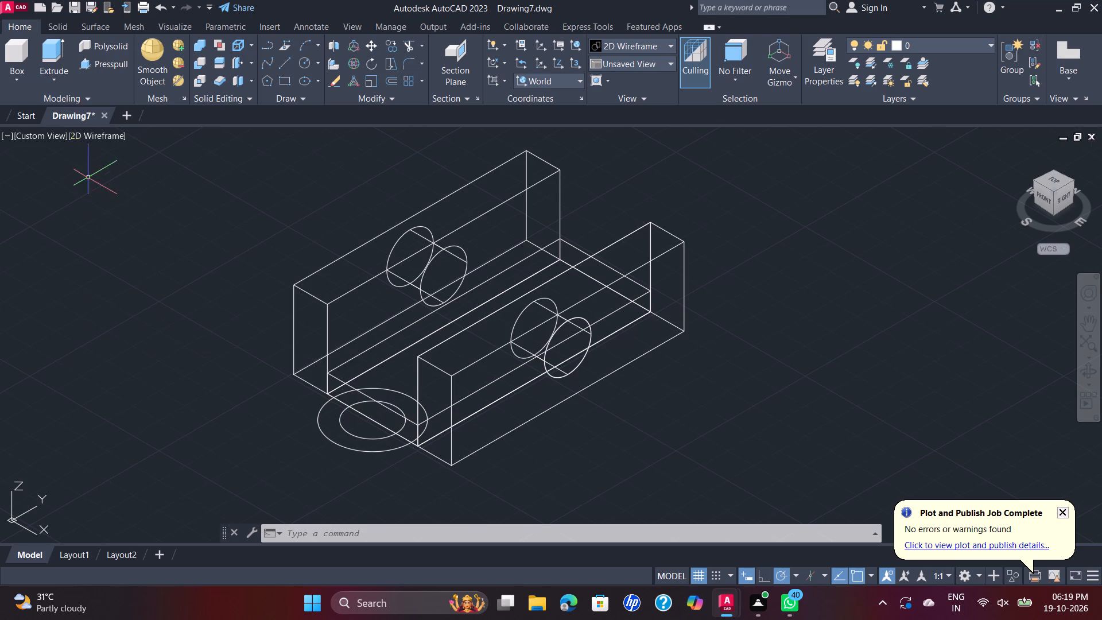
Press-pull the half-ring area between the two circles, on the floor plate side, upward by 42.
click(107, 64)
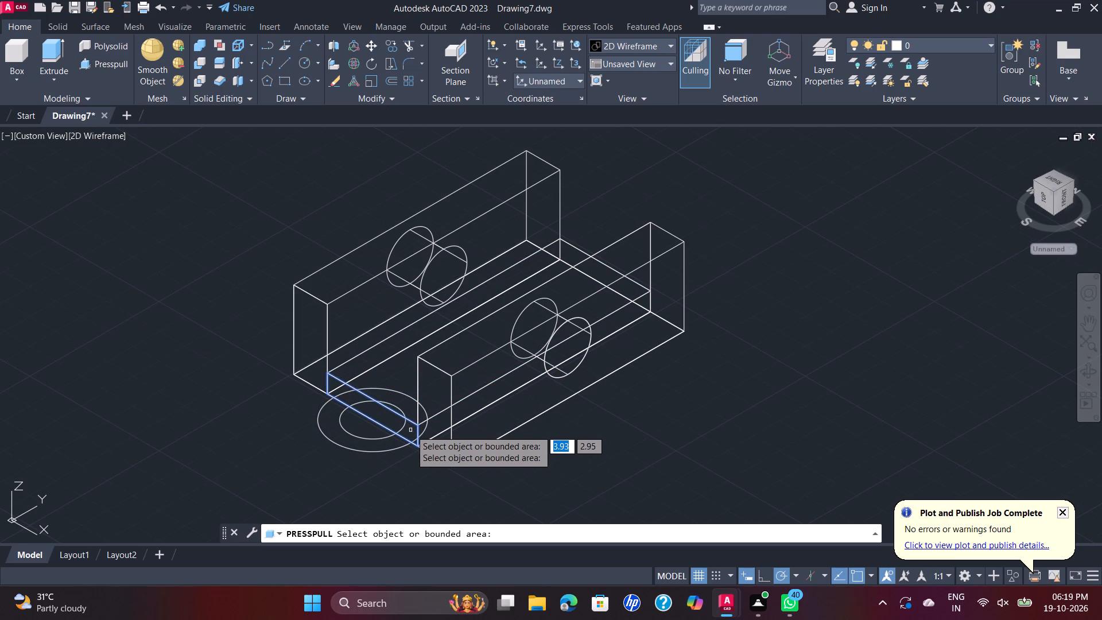
click(419, 425)
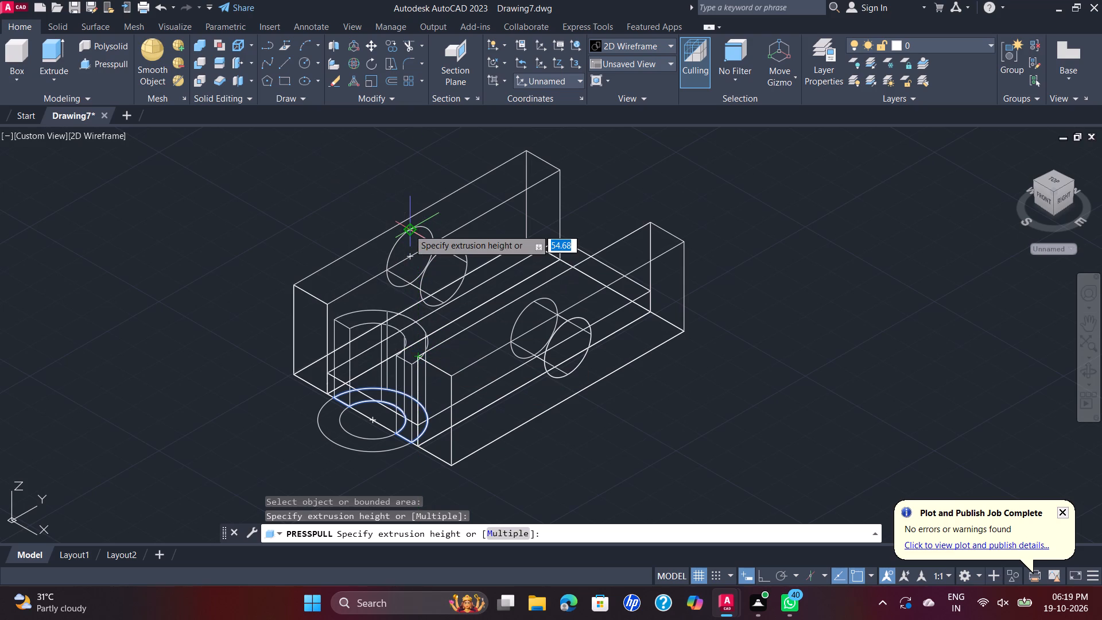
text(42)
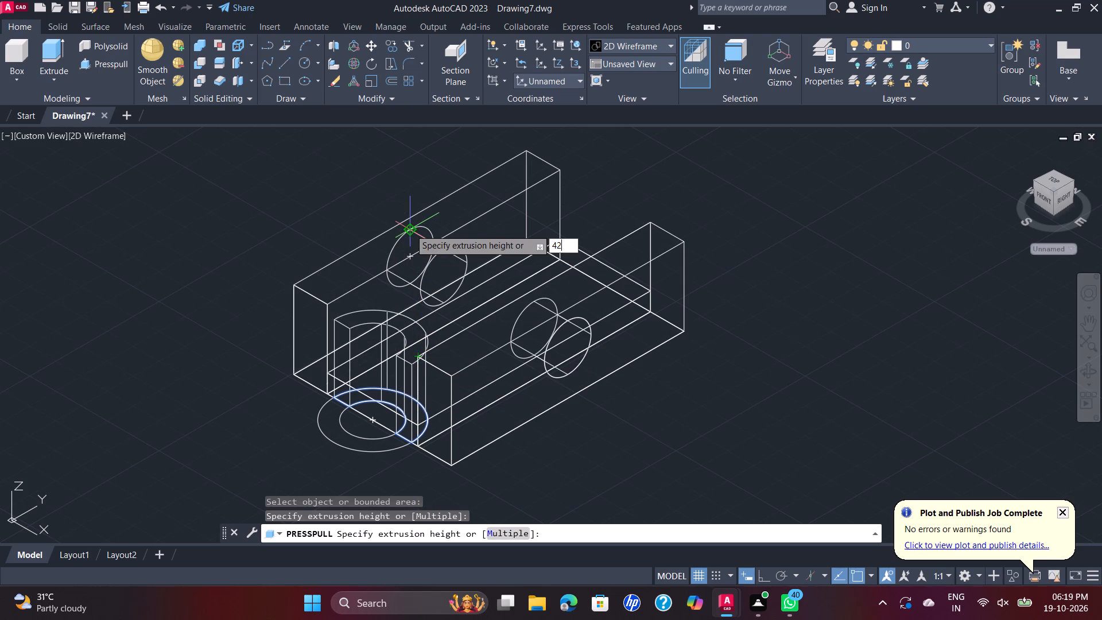
key(Return)
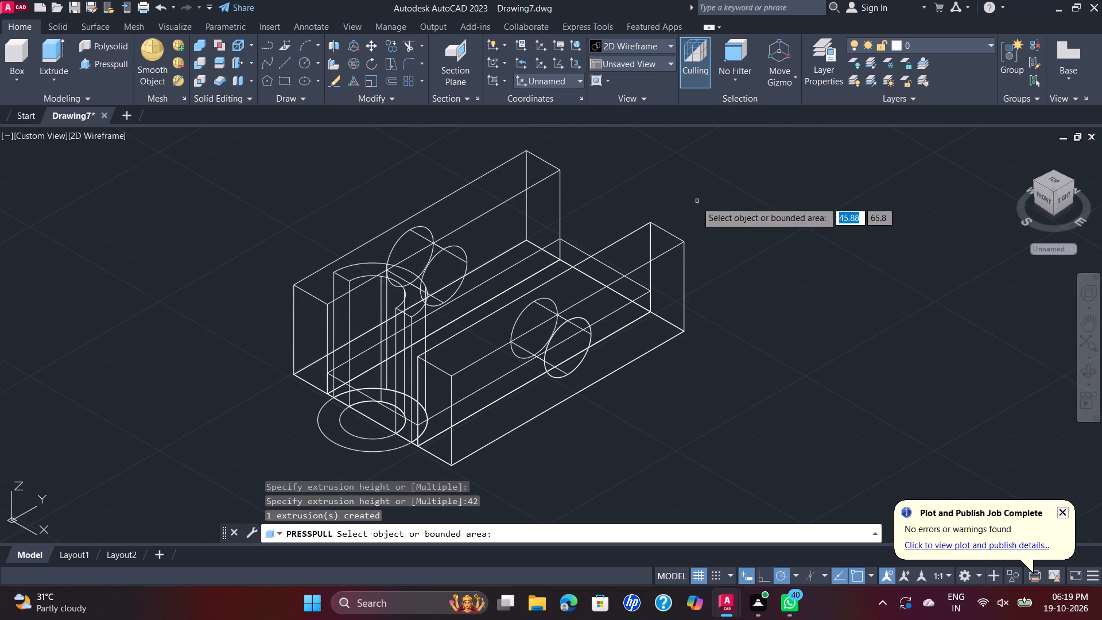
key(Escape)
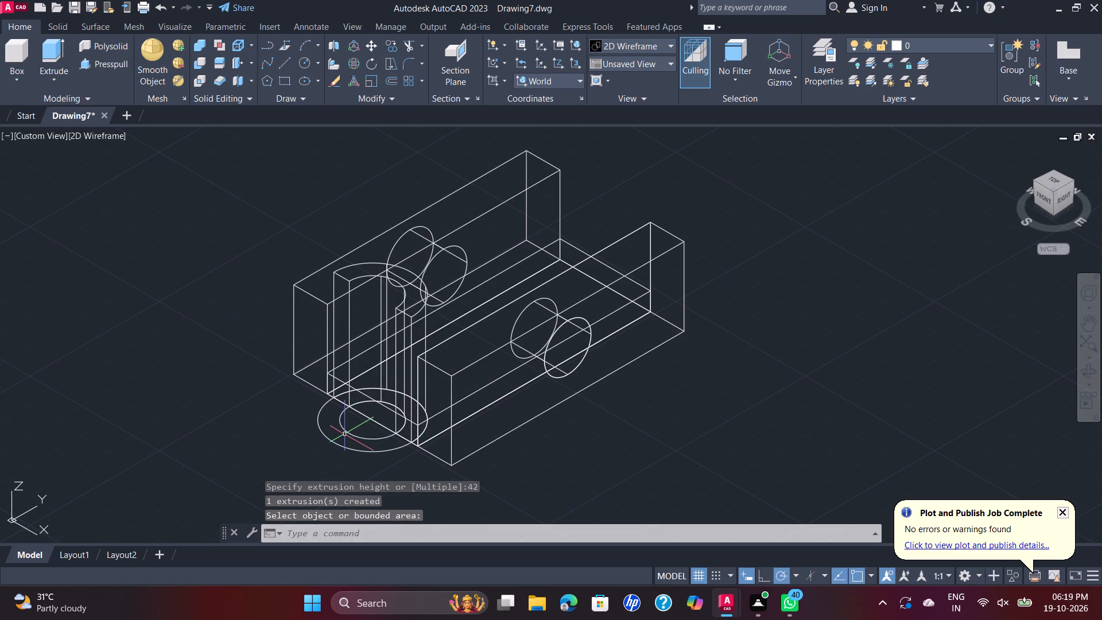
Delete the two construction circles at the base of the half-ring.
click(347, 434)
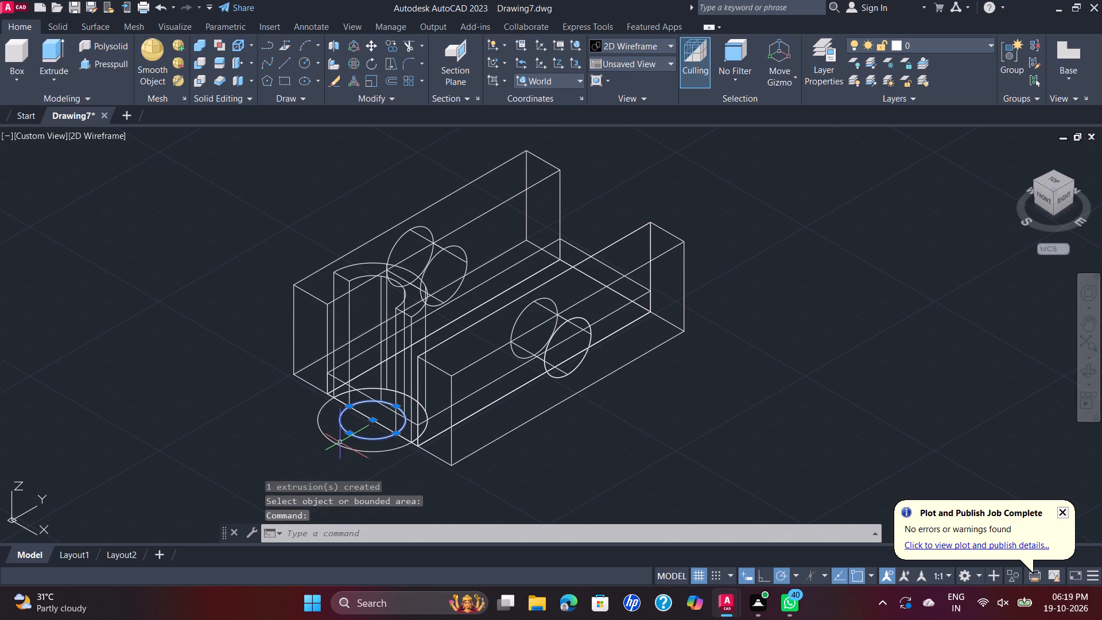
click(340, 442)
click(337, 447)
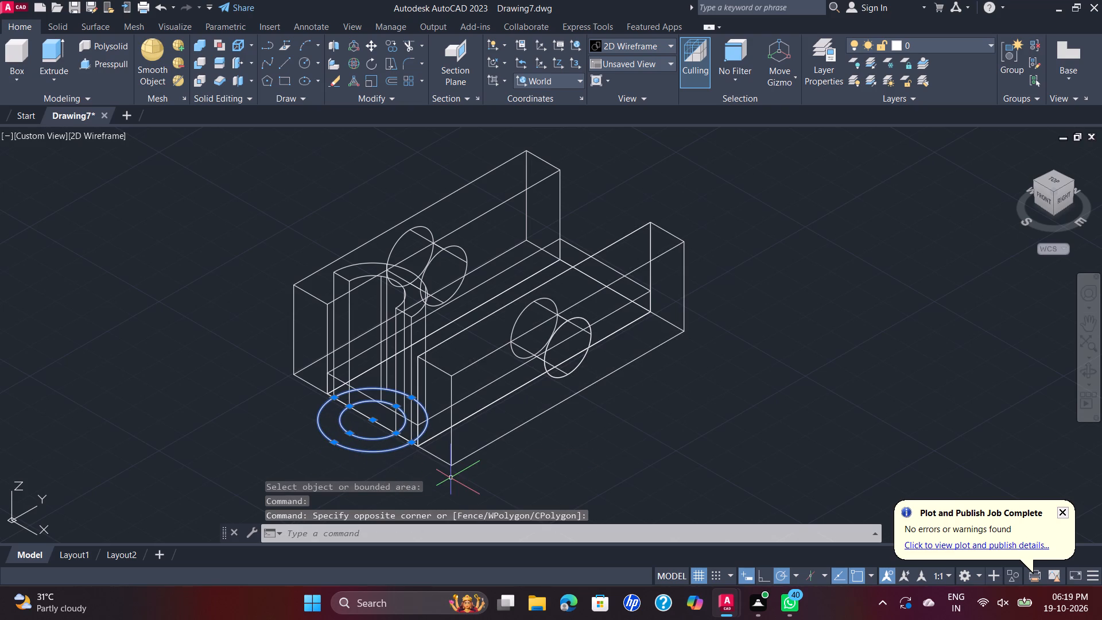
key(Delete)
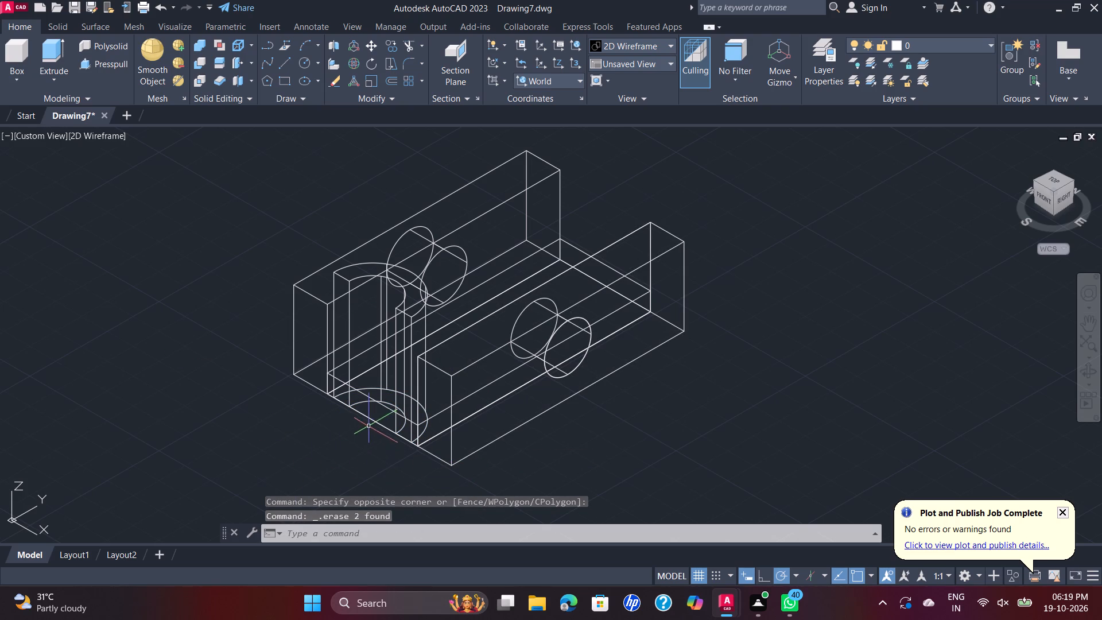
Set the visual style to Shades of Gray.
click(76, 139)
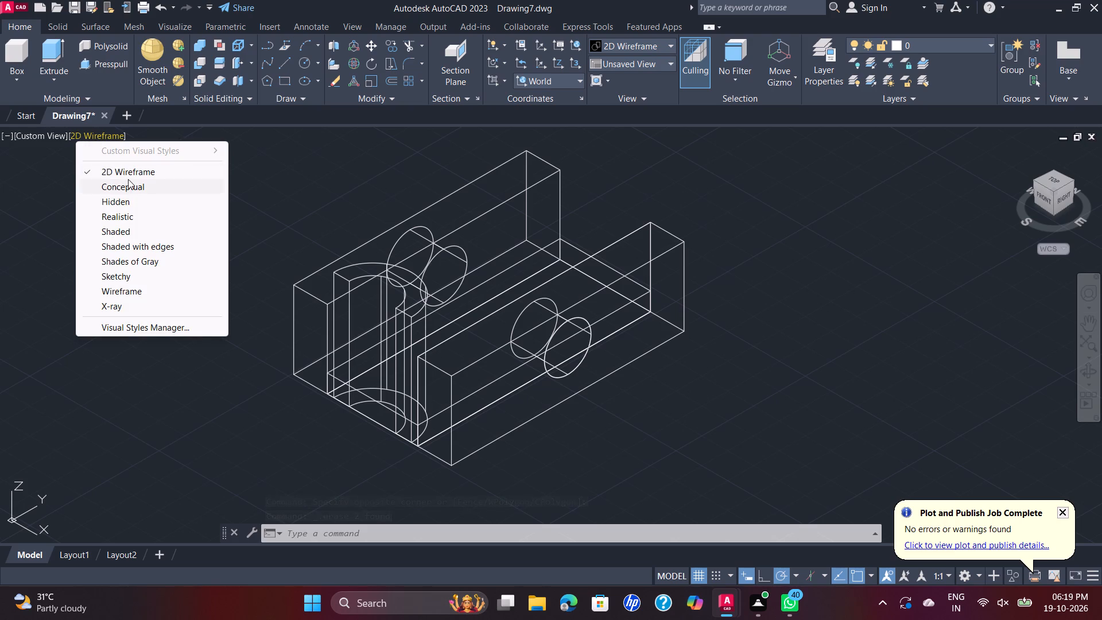
click(157, 260)
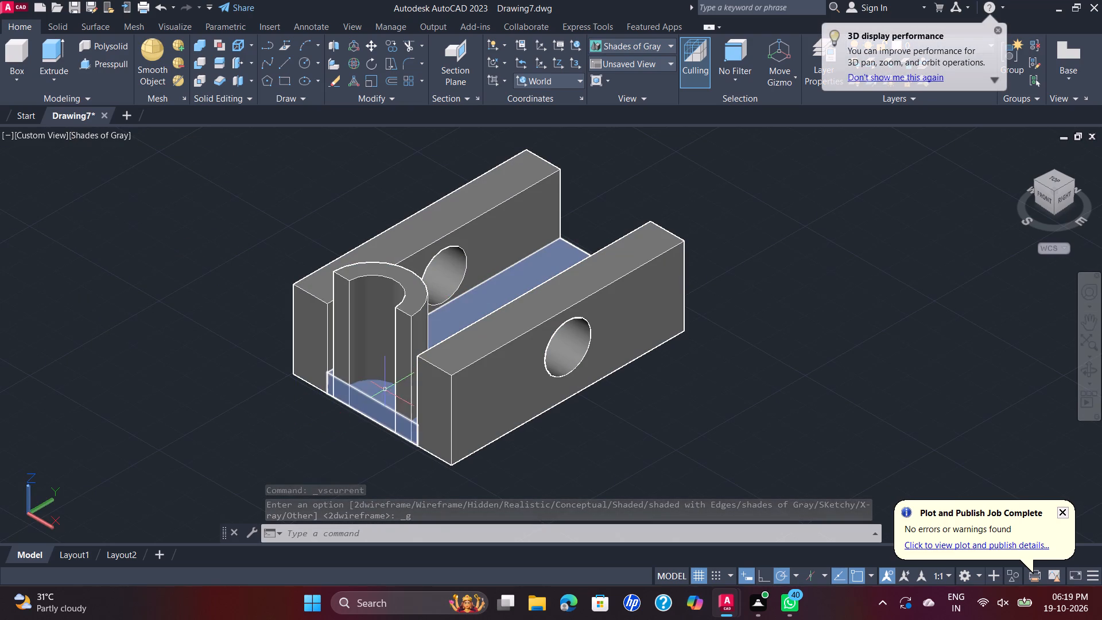
Union the two blocks, the floor plate and the half-ring boss into one solid.
scroll(492, 299, down, 1)
click(695, 216)
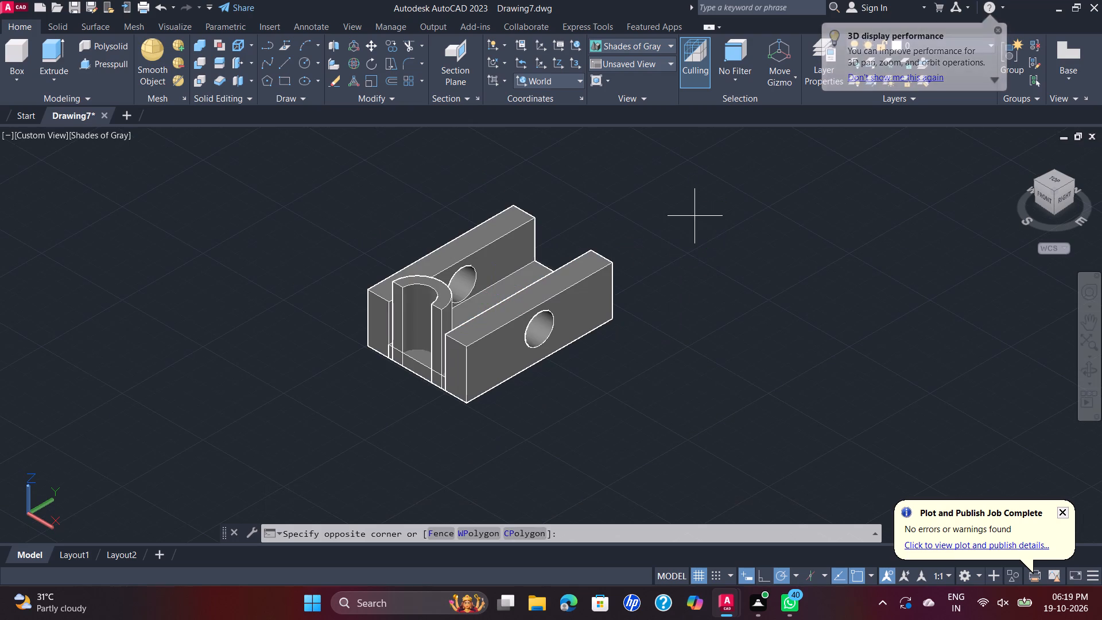
click(117, 455)
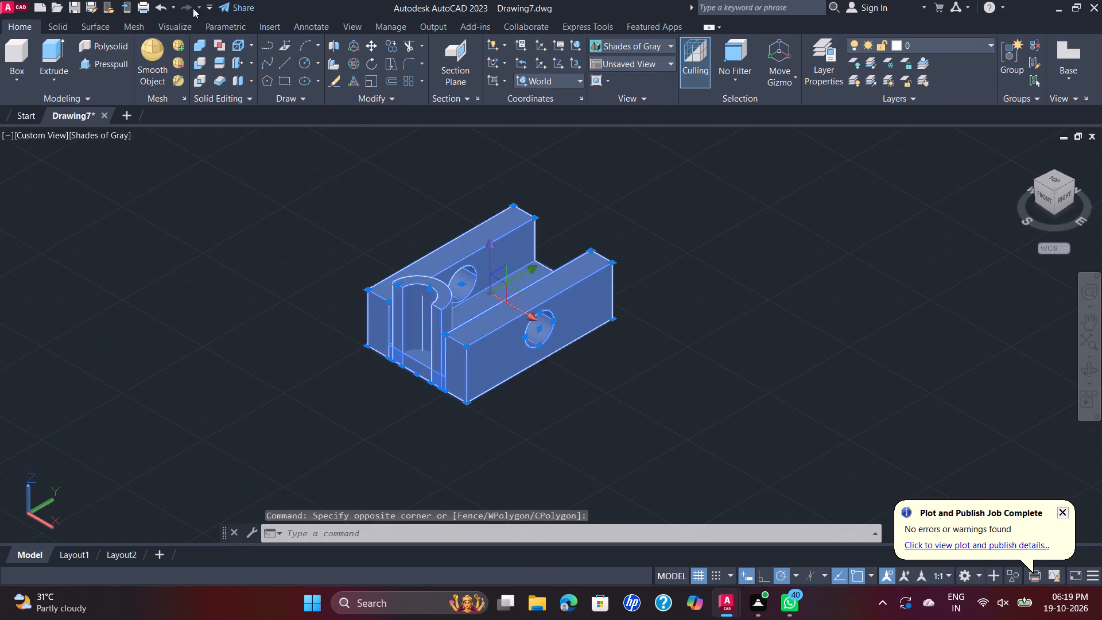
click(196, 45)
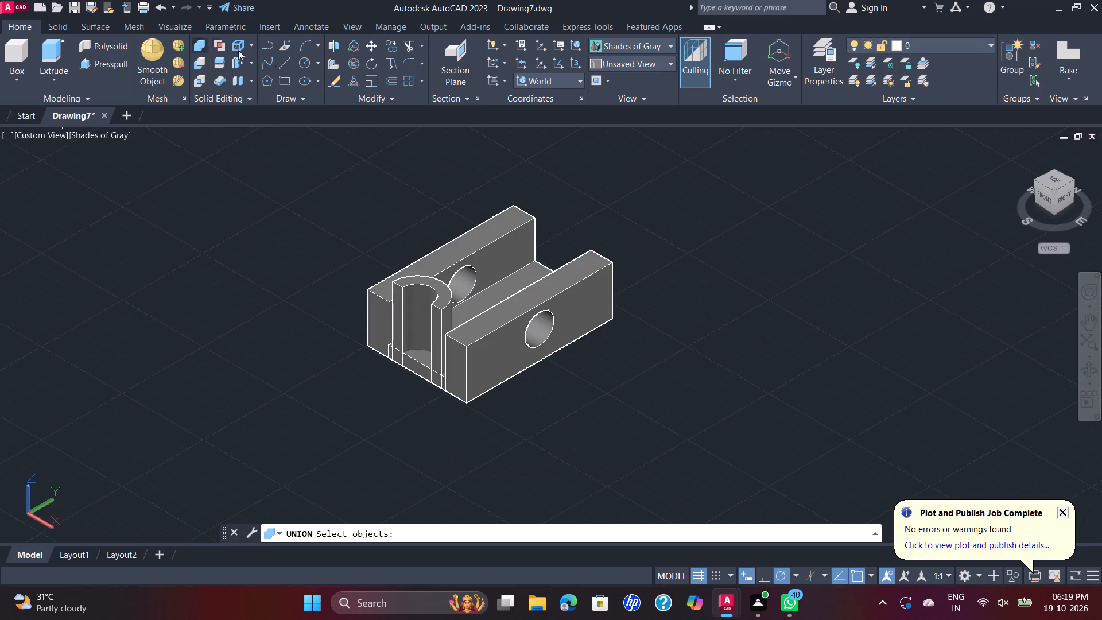
drag(647, 192, 642, 201)
click(319, 423)
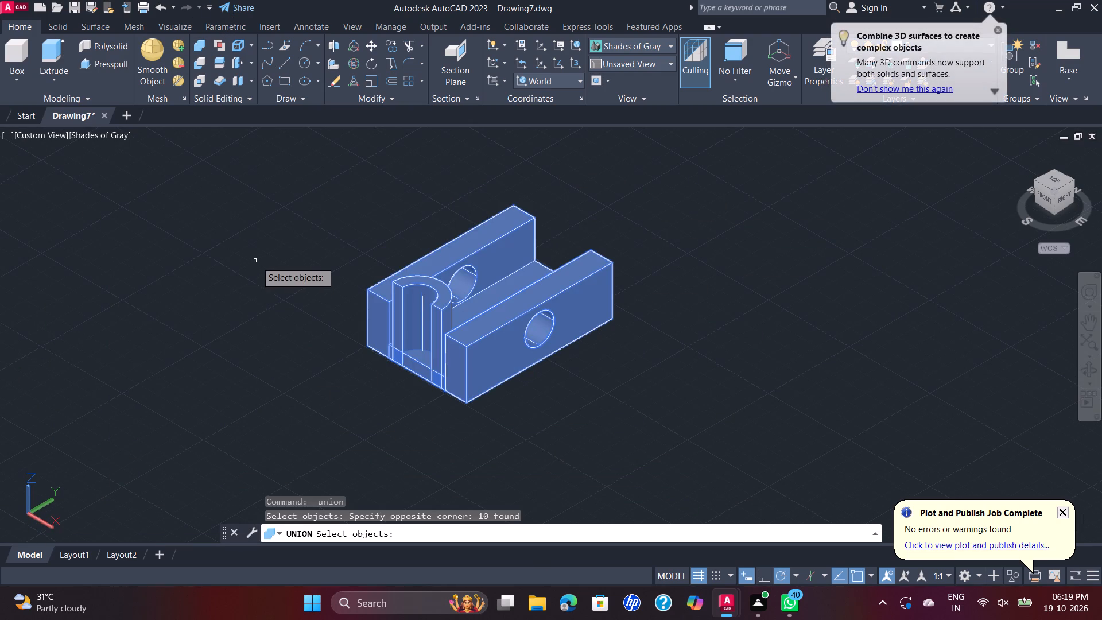
right_click(257, 258)
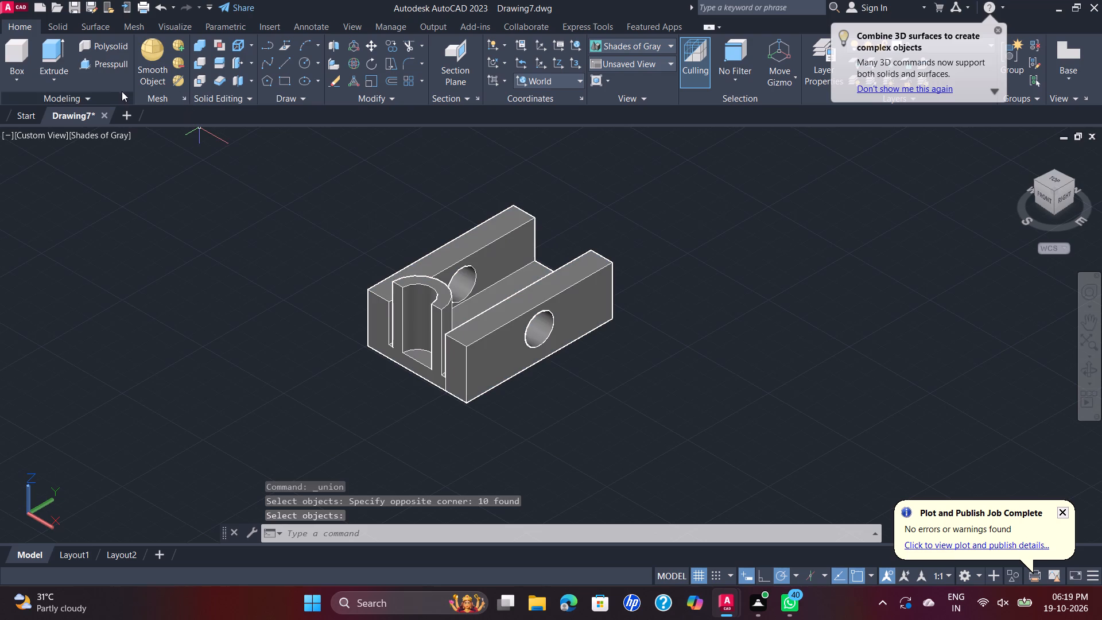
Press-pull the half-round floor area inside the half-ring downward to cut it through the plate.
click(112, 61)
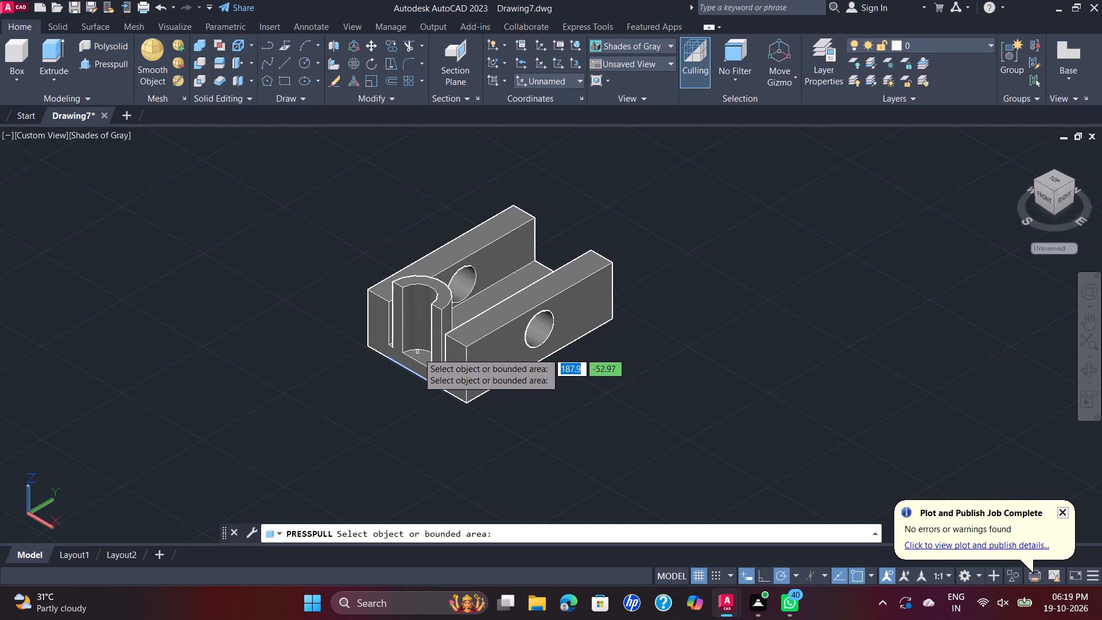
click(423, 358)
click(415, 406)
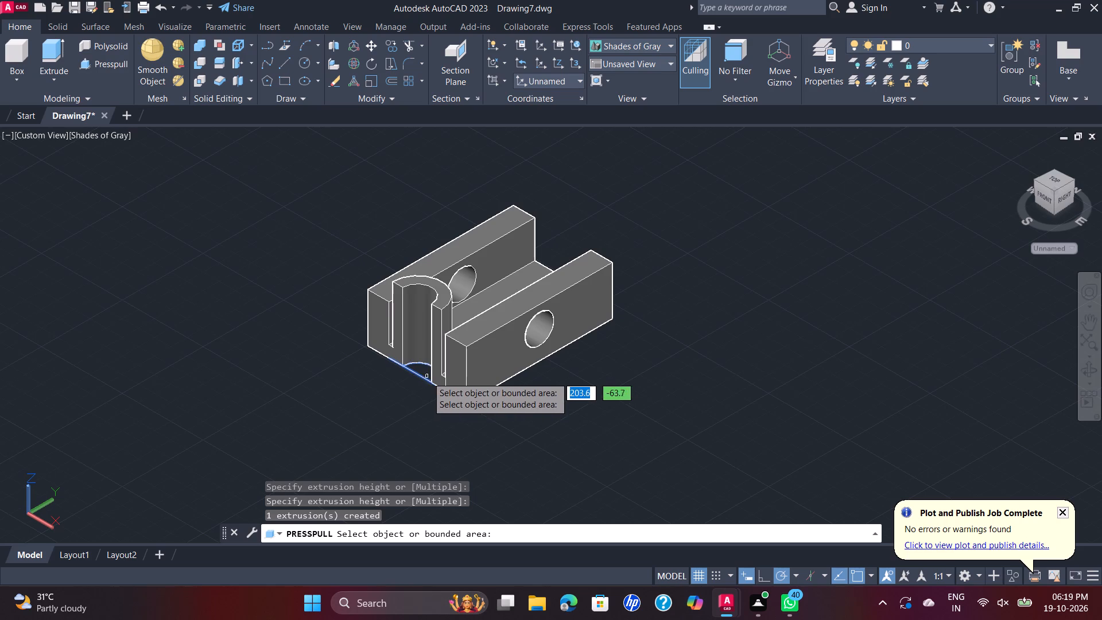
key(Escape)
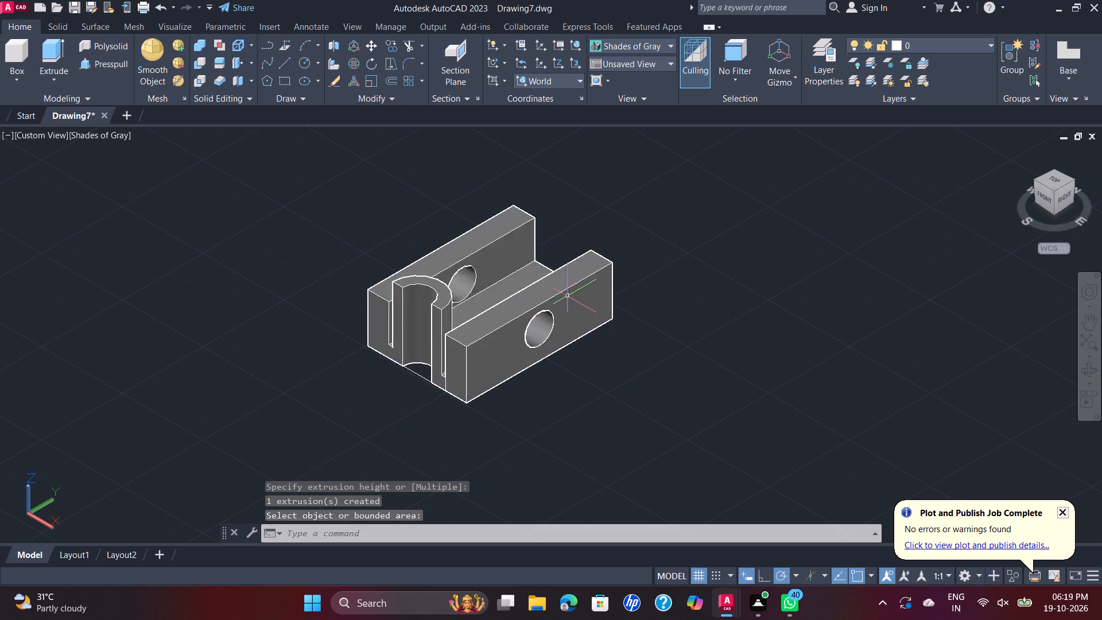
Draw a closed 27 by 22 rectangle from lines on the ground plane, in the empty space beside the part.
scroll(669, 275, down, 1)
middle_drag(666, 277, 625, 330)
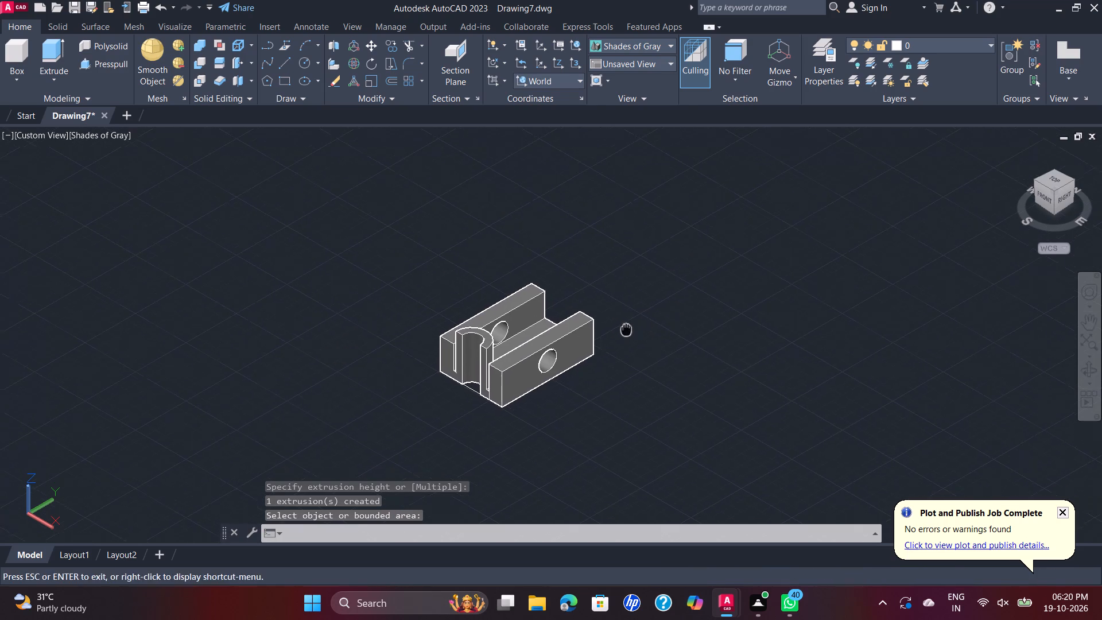
middle_drag(625, 330, 618, 335)
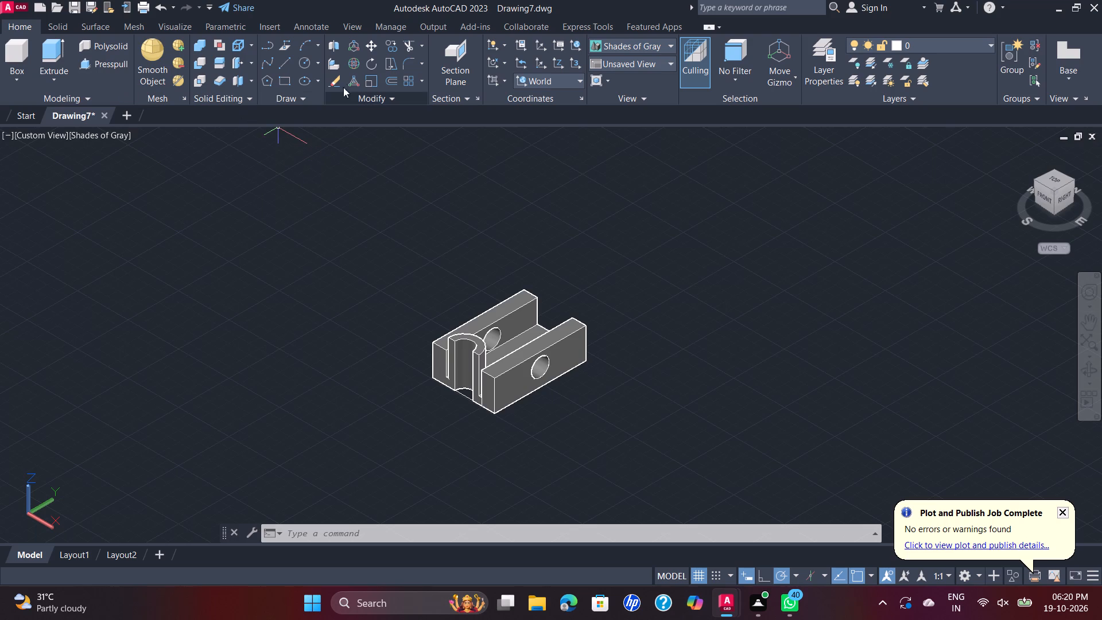
click(280, 61)
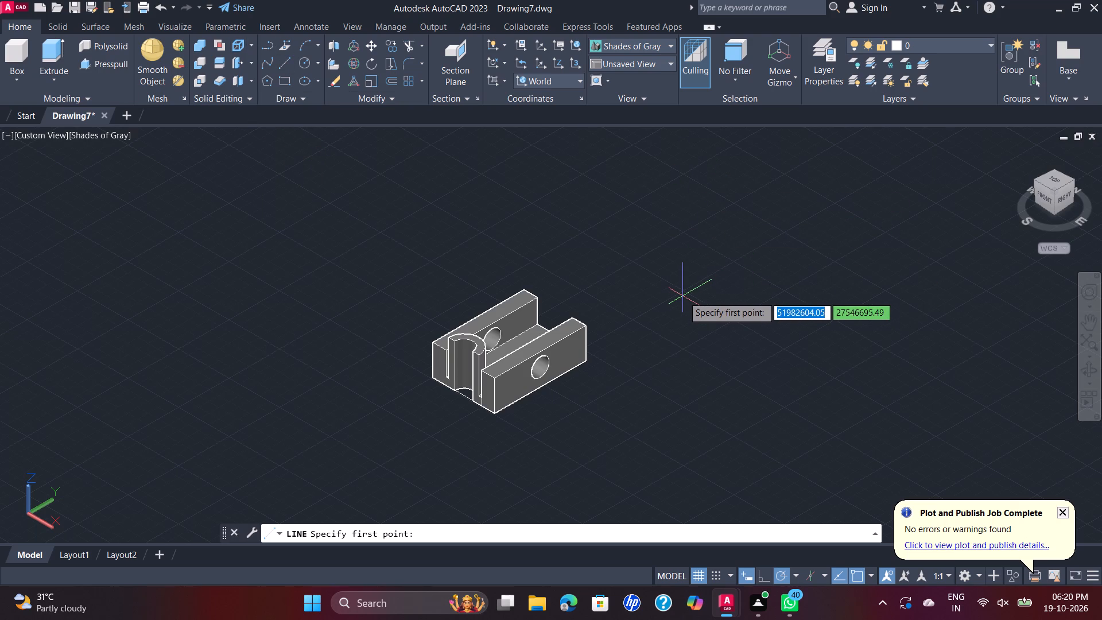
click(694, 268)
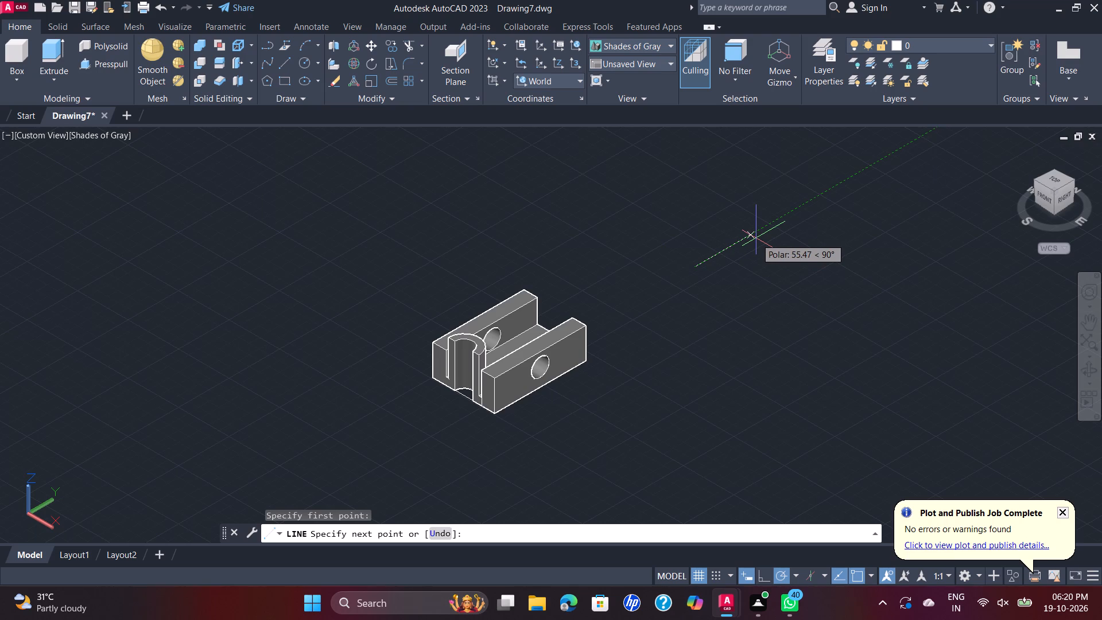
text(27)
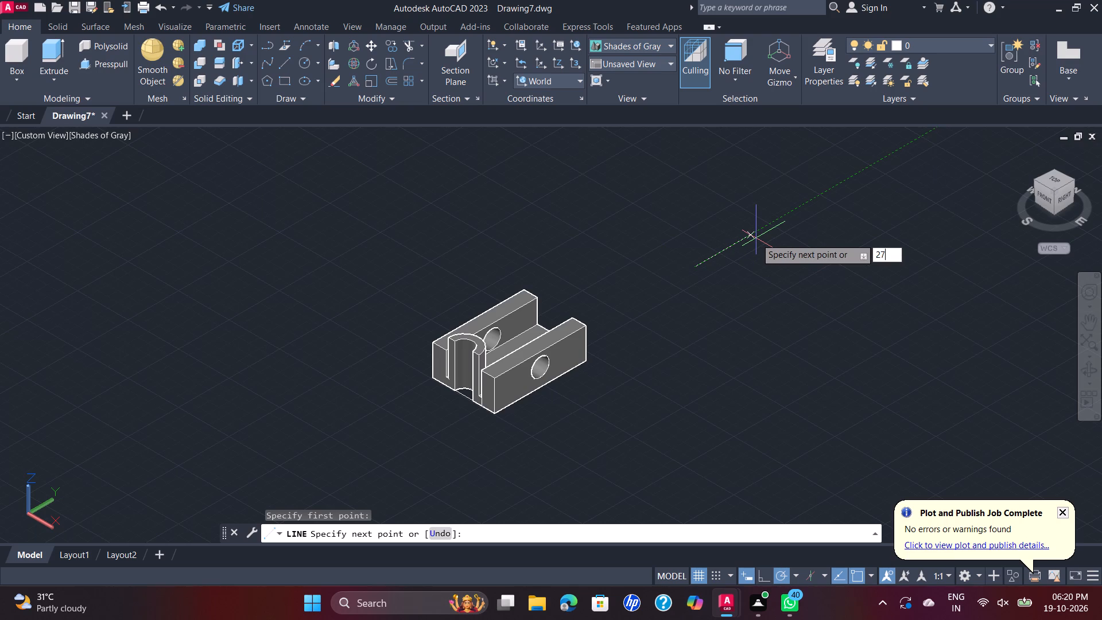
key(Return)
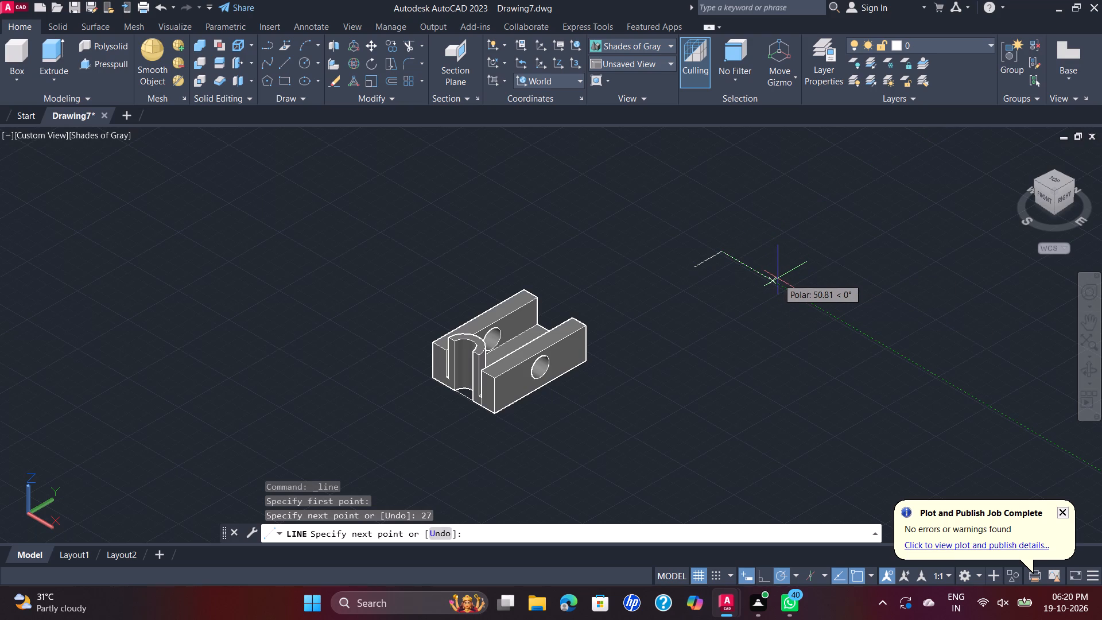
text(22)
key(Return)
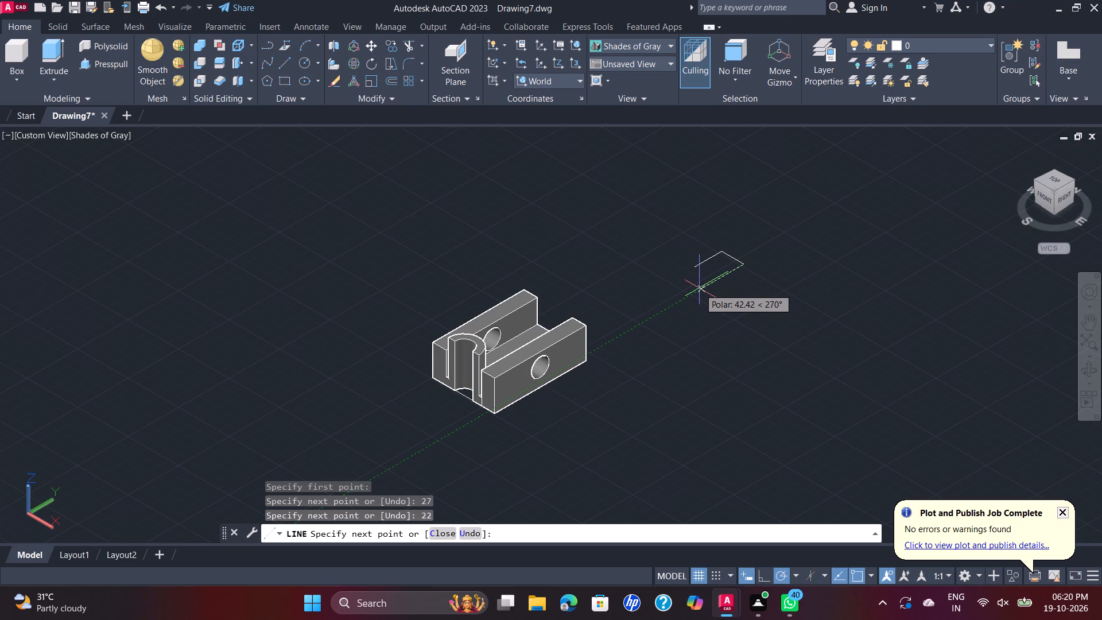
text(27)
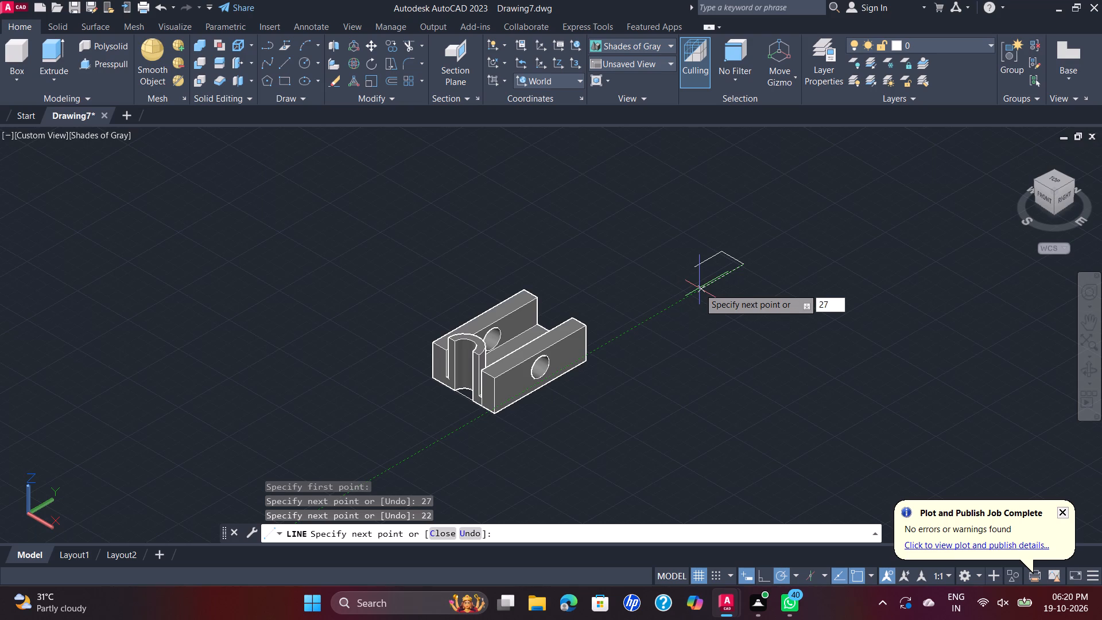
key(Return)
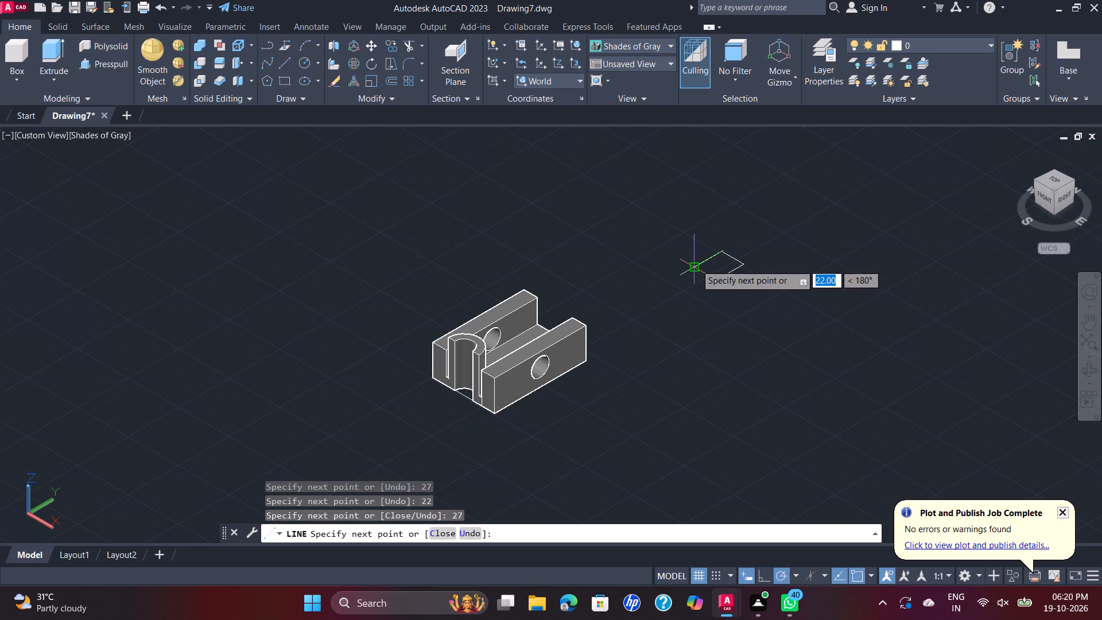
scroll(696, 264, up, 2)
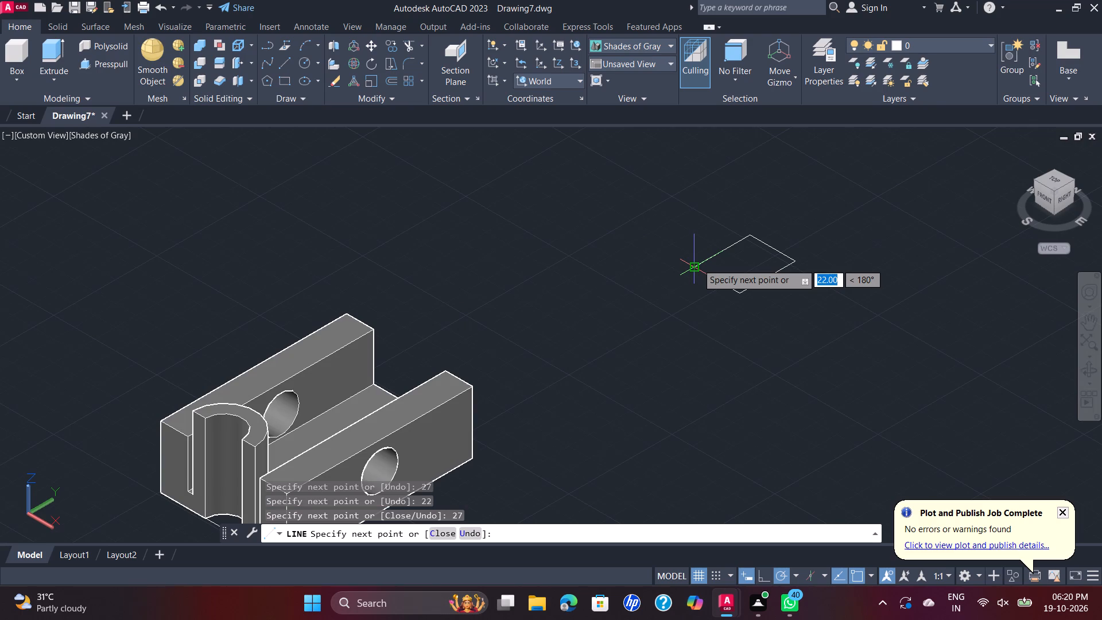
click(697, 263)
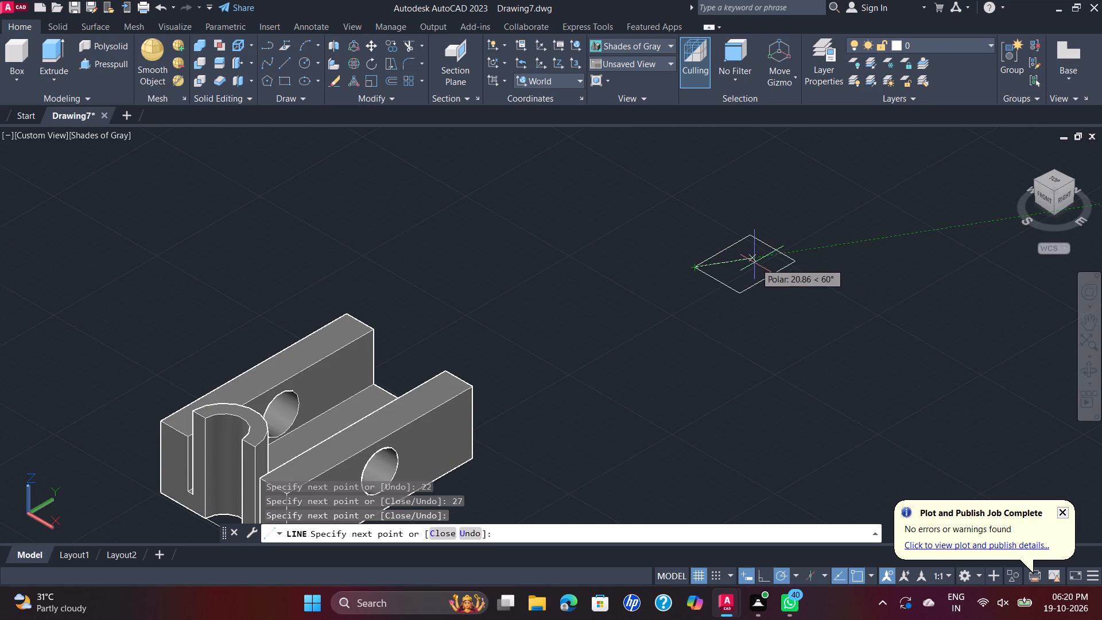
key(Escape)
Join the four lines of the new rectangle into one polyline.
scroll(791, 235, up, 2)
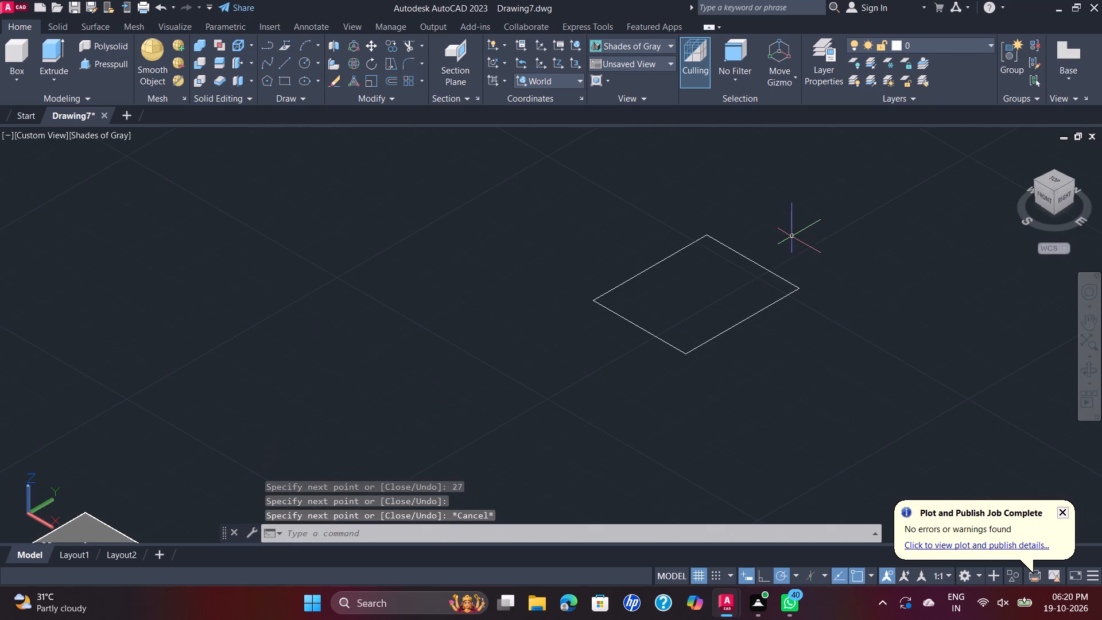
scroll(789, 237, down, 2)
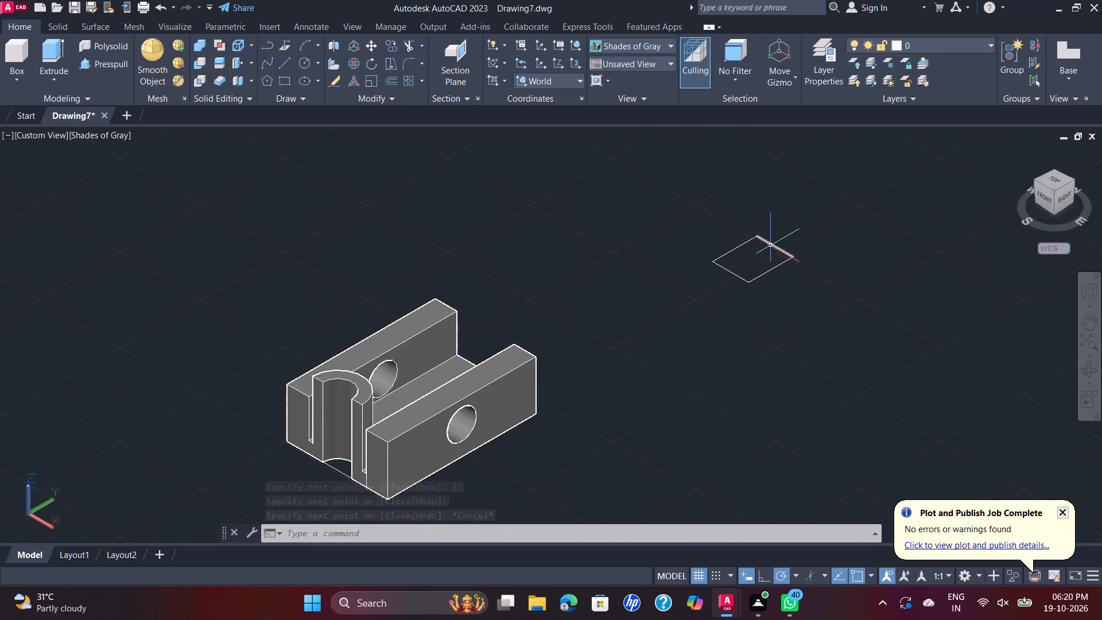
middle_drag(773, 243, 674, 250)
drag(707, 231, 702, 231)
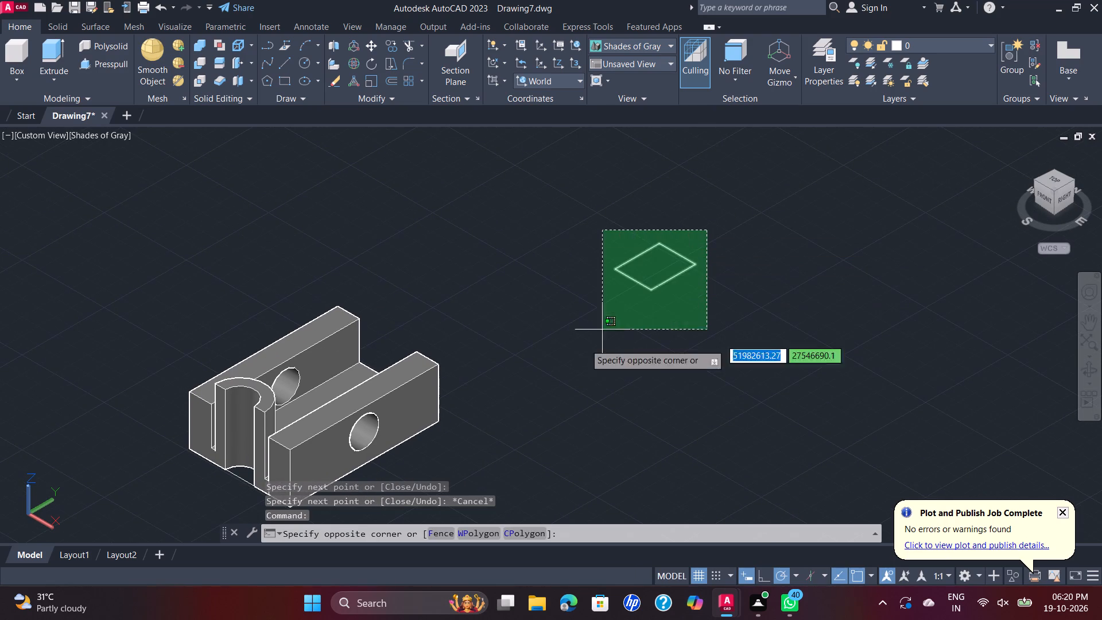
click(557, 359)
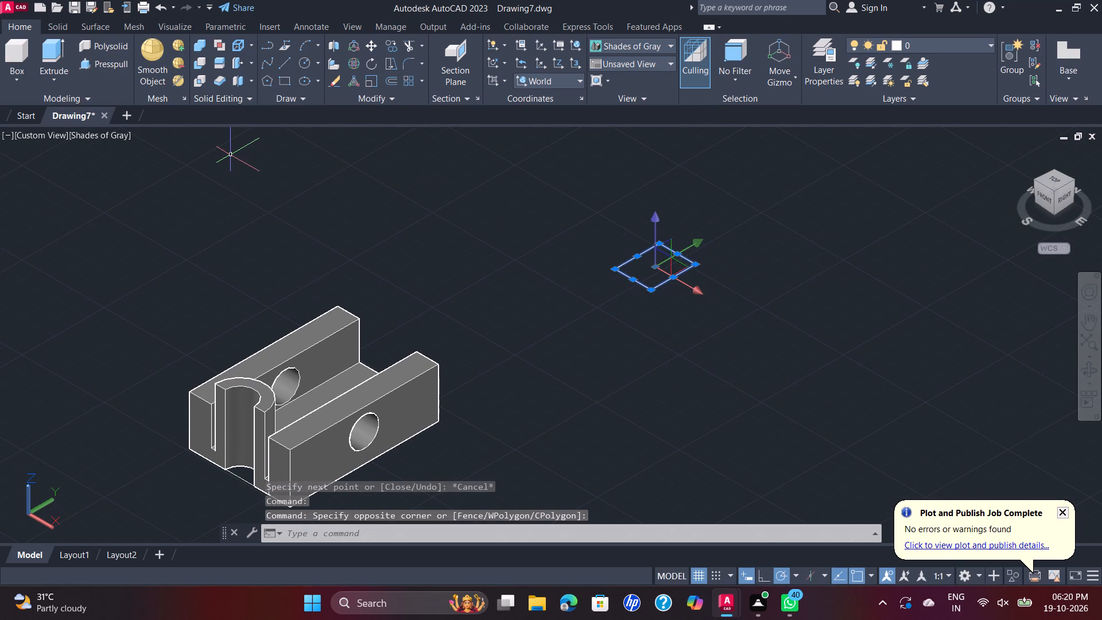
key(j)
key(Return)
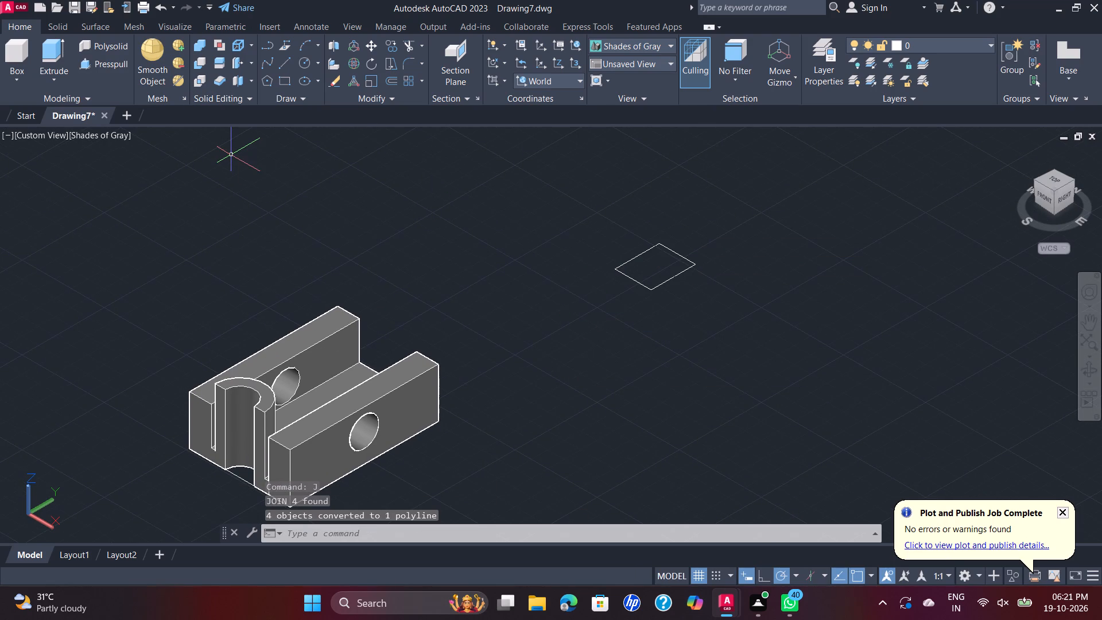
Press-pull the 27 by 22 rectangle upward to a height of 30.
click(99, 57)
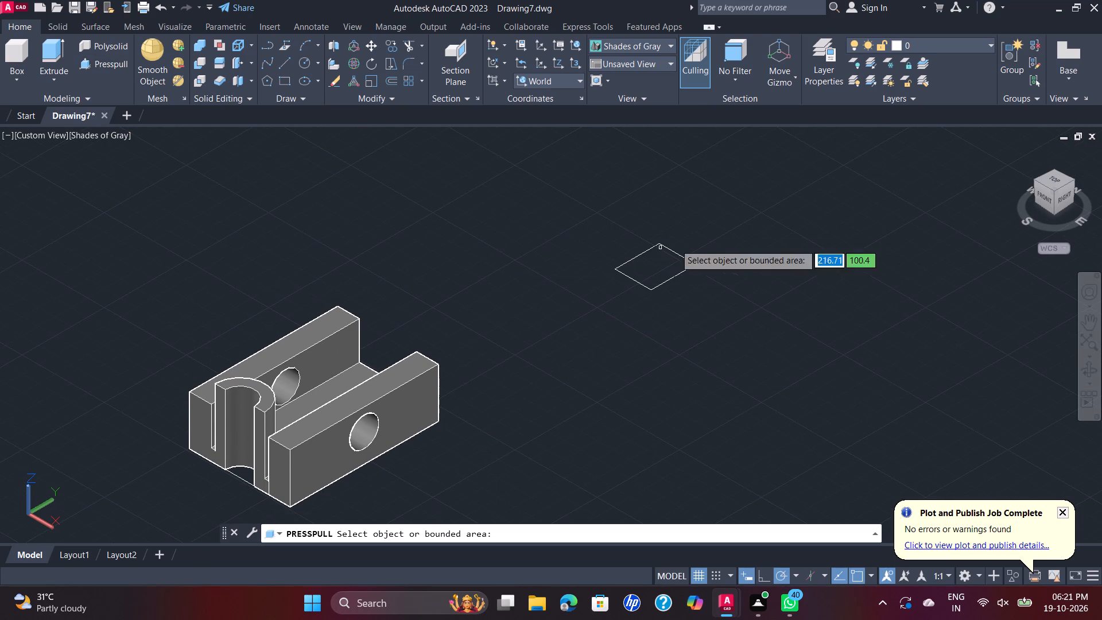
click(670, 261)
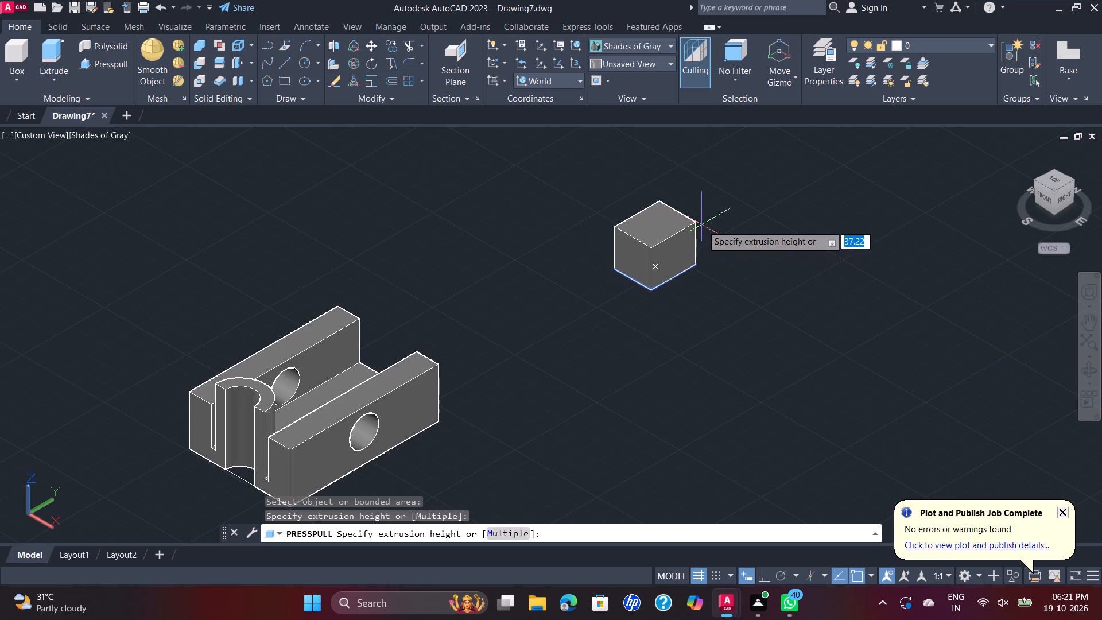
text(30)
key(Return)
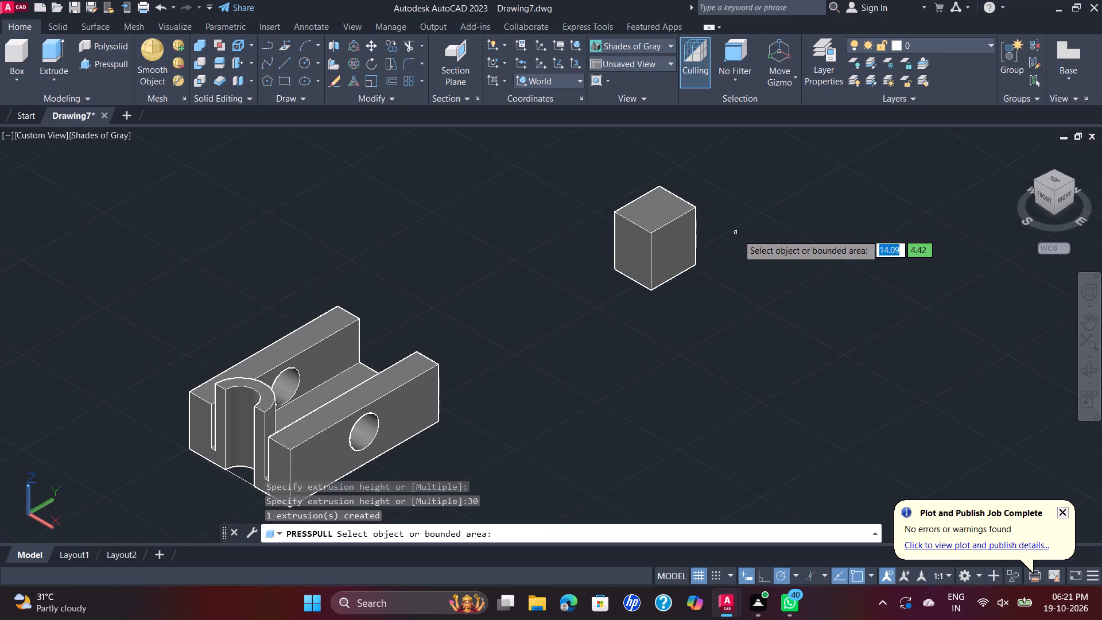
key(Escape)
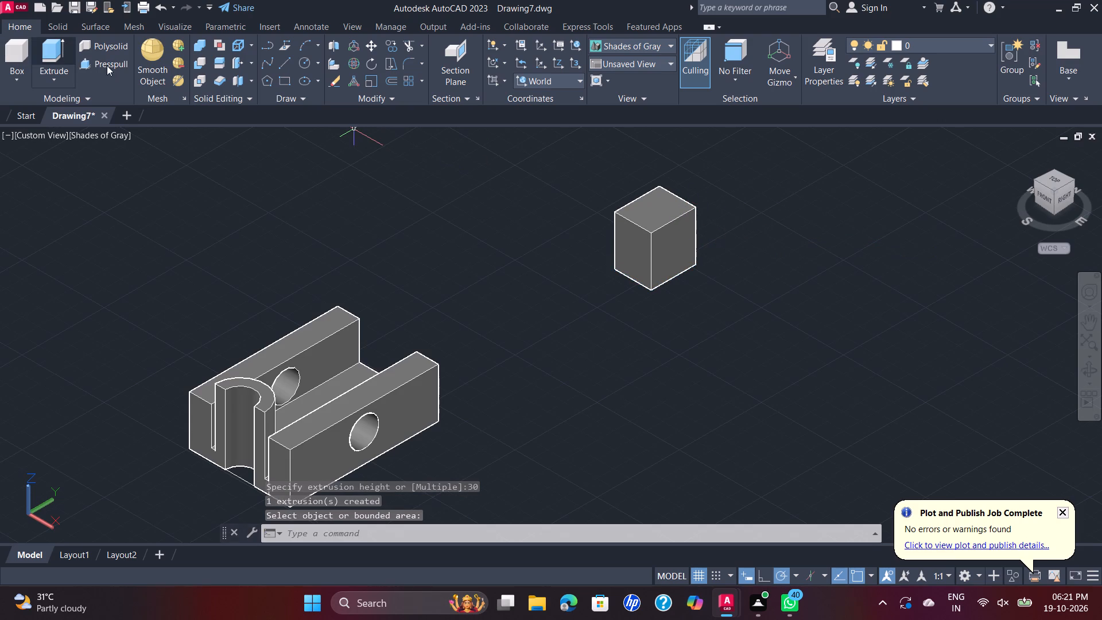
Set the visual style to 2D Wireframe.
click(114, 131)
click(195, 174)
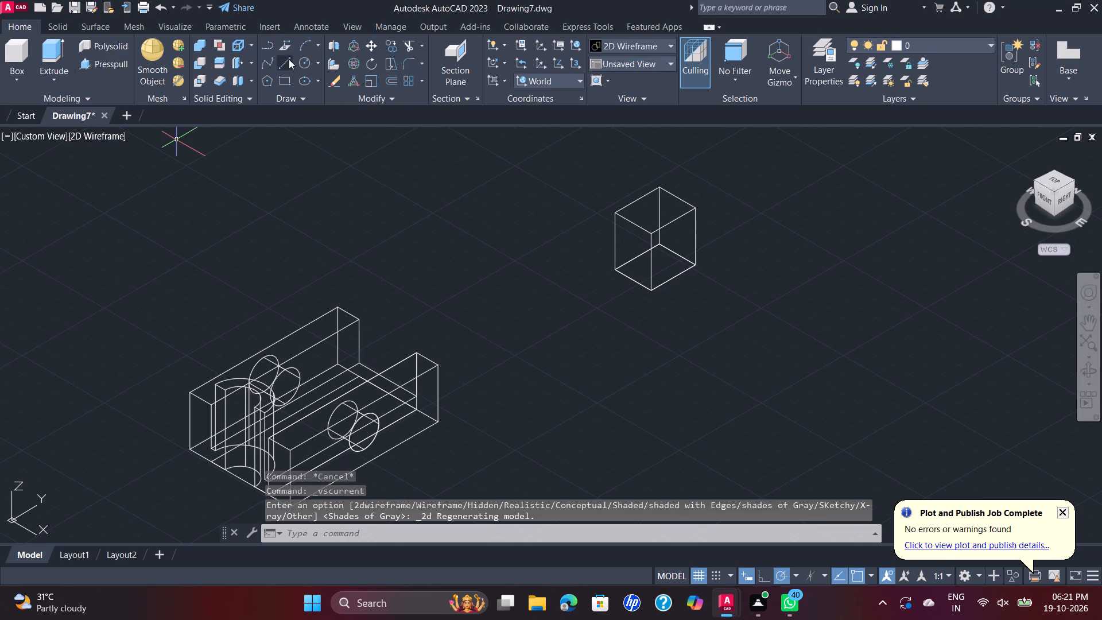
On the new block's top face, draw 5 along the back short edge from its midpoint, then a 21 by 10 slot outline back to that edge.
click(288, 59)
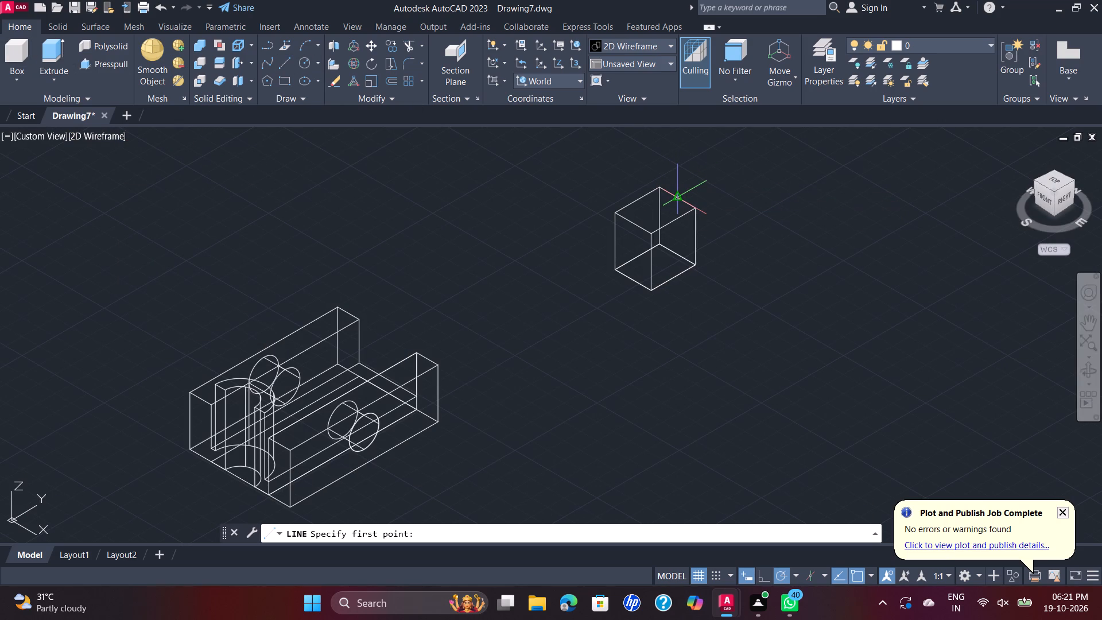
scroll(678, 200, up, 2)
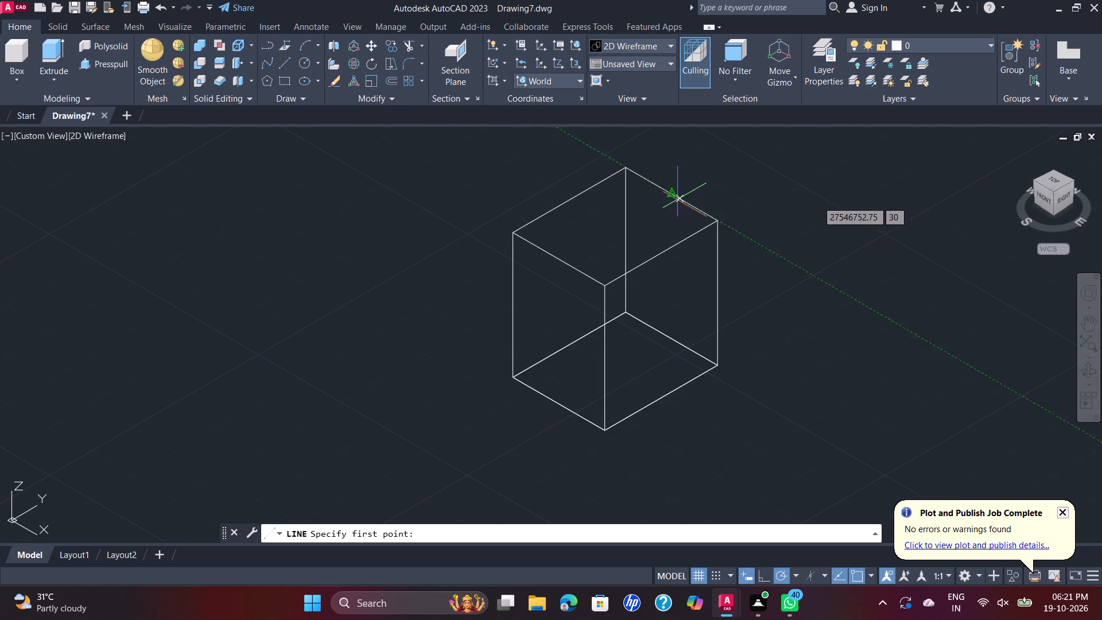
click(672, 193)
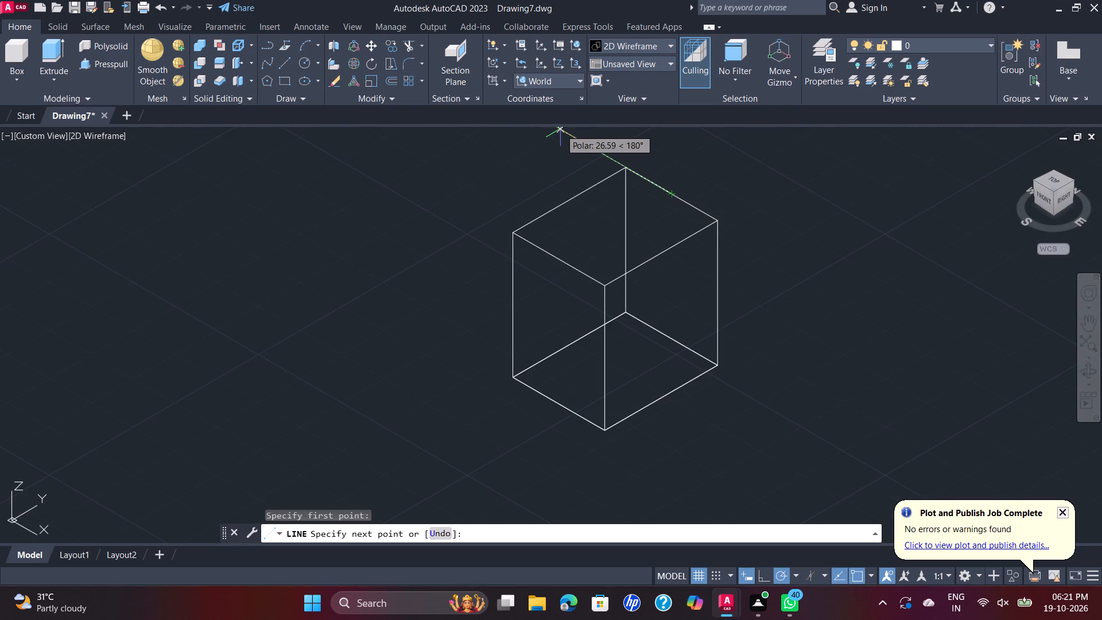
key(5)
key(Return)
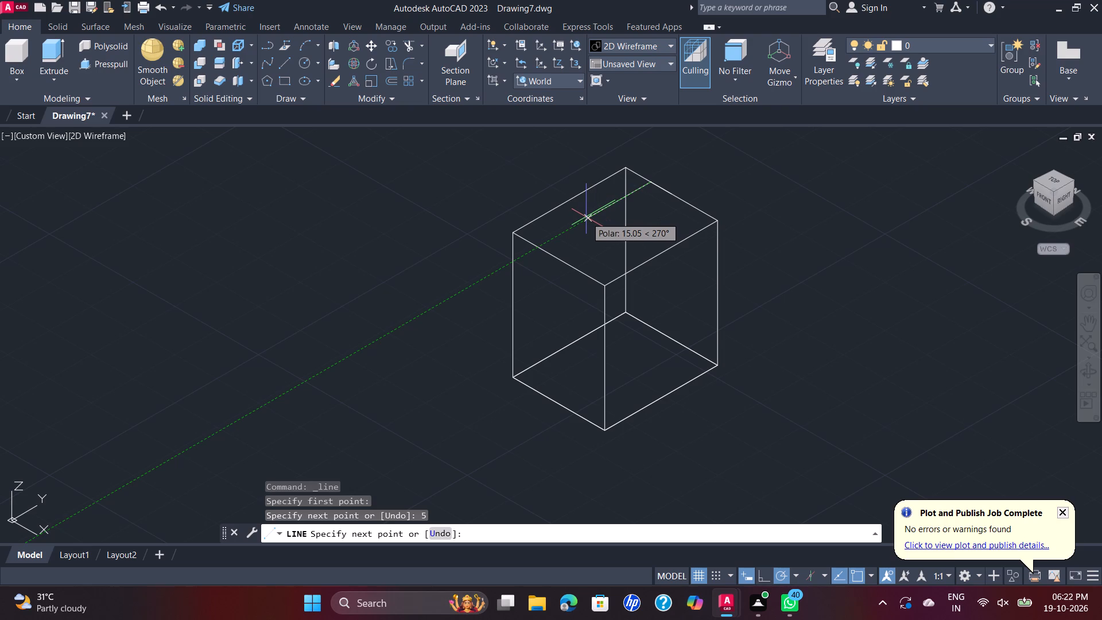
key(2)
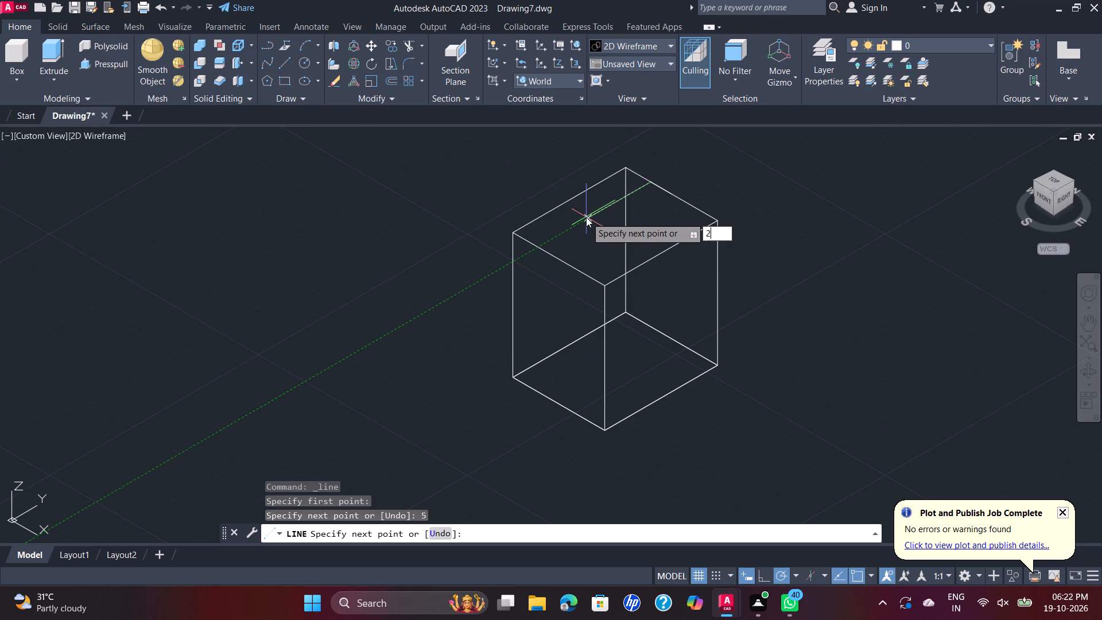
key(1)
key(Return)
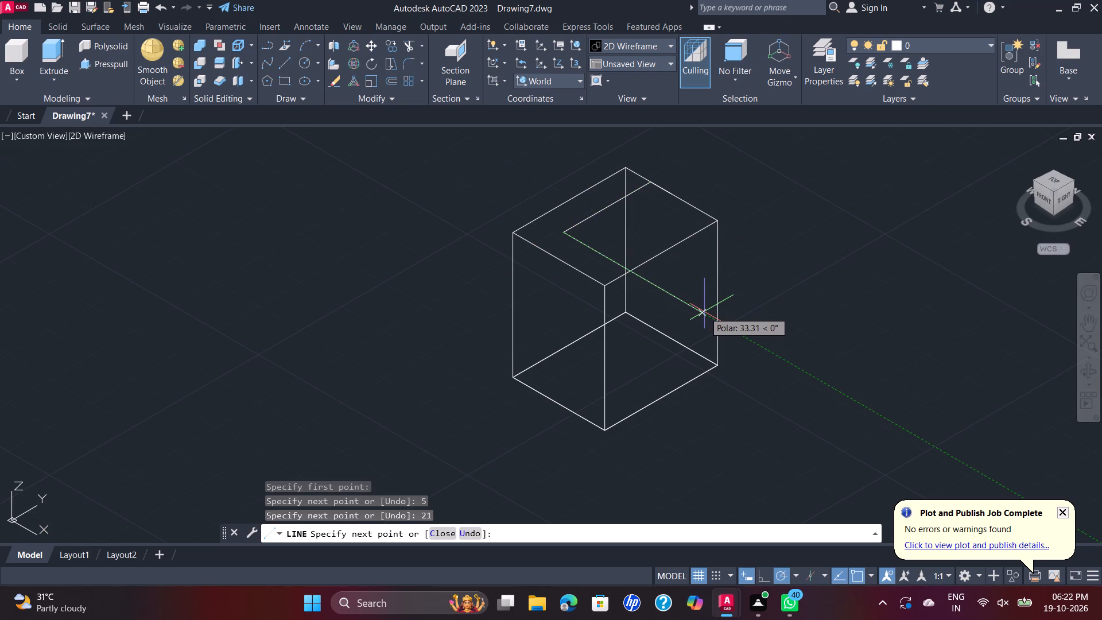
text(10)
key(Return)
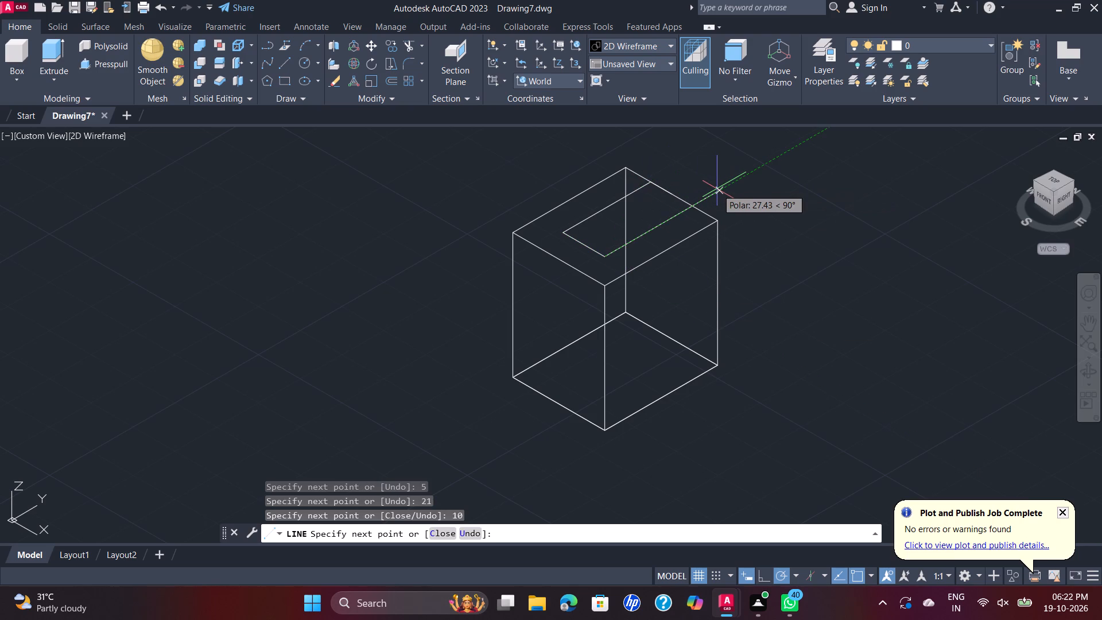
text(21)
key(Return)
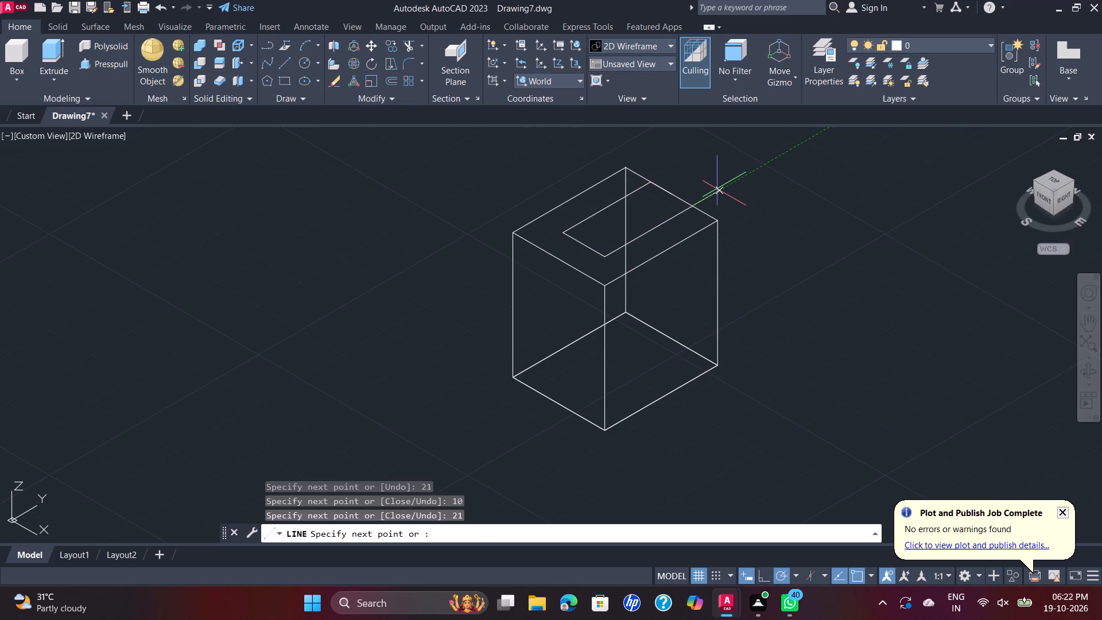
key(Escape)
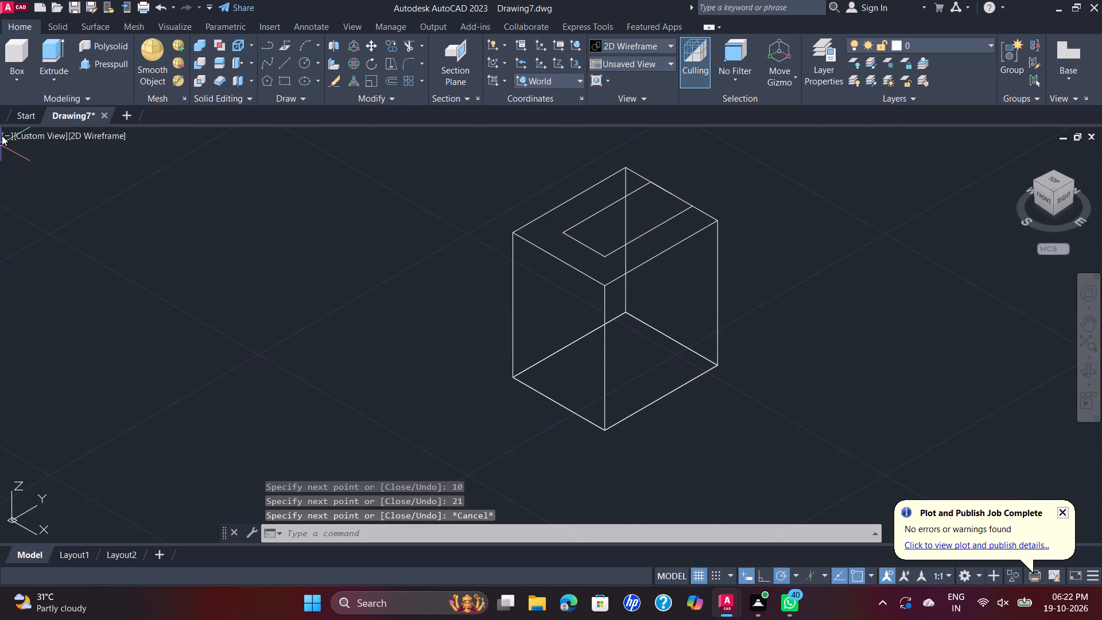
Press-pull the 21 by 10 outlined area downward to cut an open slot through the block's full height.
click(107, 60)
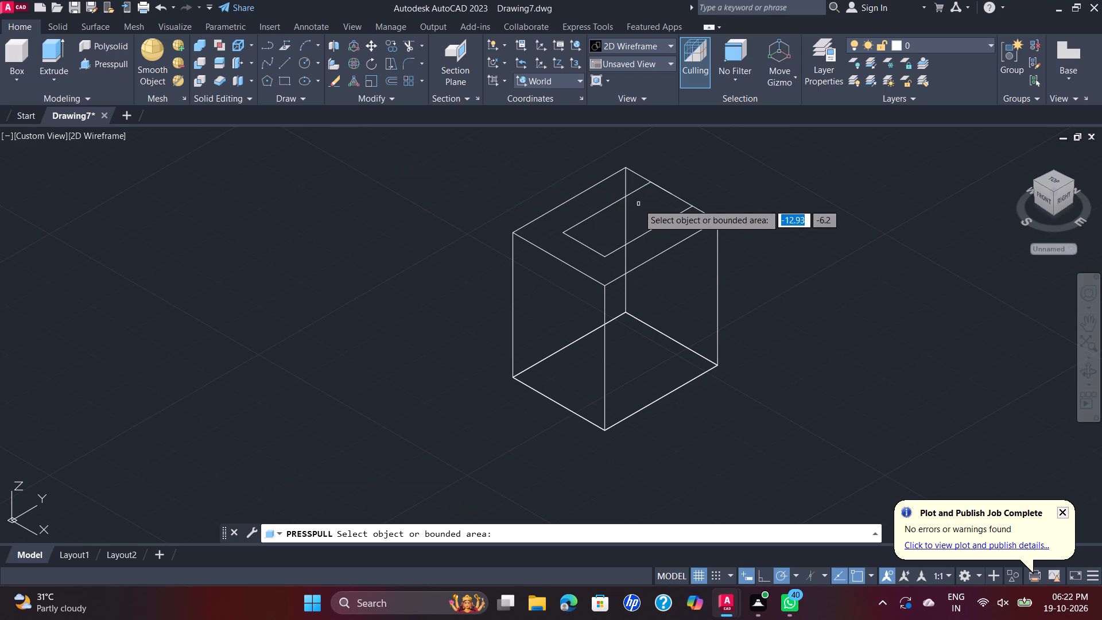
click(644, 210)
click(755, 427)
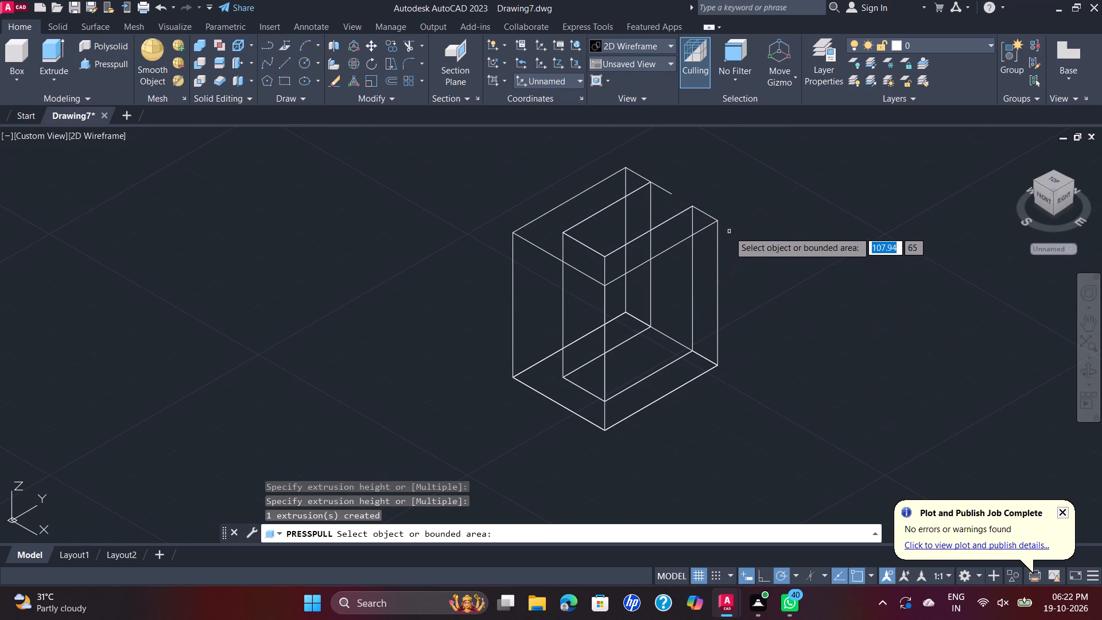
key(Escape)
Delete the leftover 5-long construction line at the slot's open end.
click(668, 189)
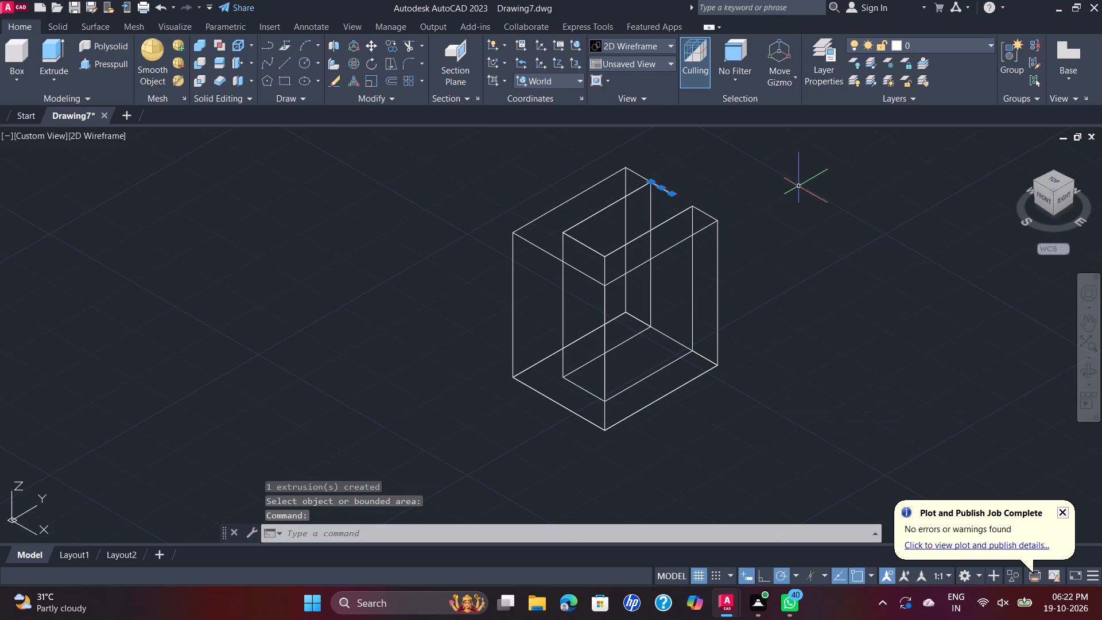
key(Delete)
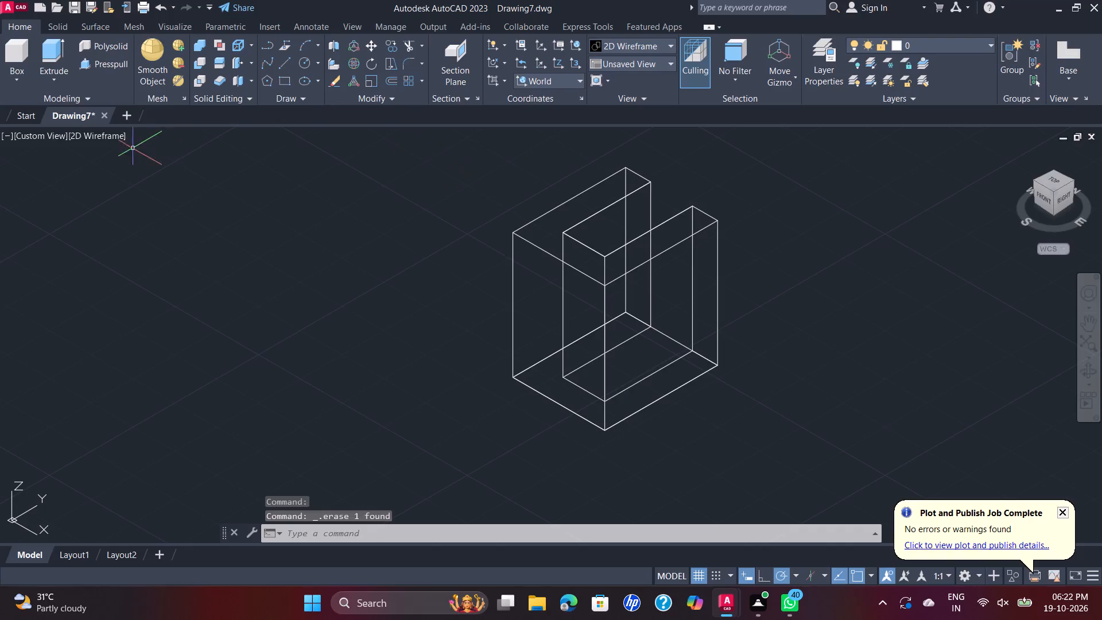
Set the visual style to Shades of Gray and examine the drilled base and the slotted block from the back.
click(103, 141)
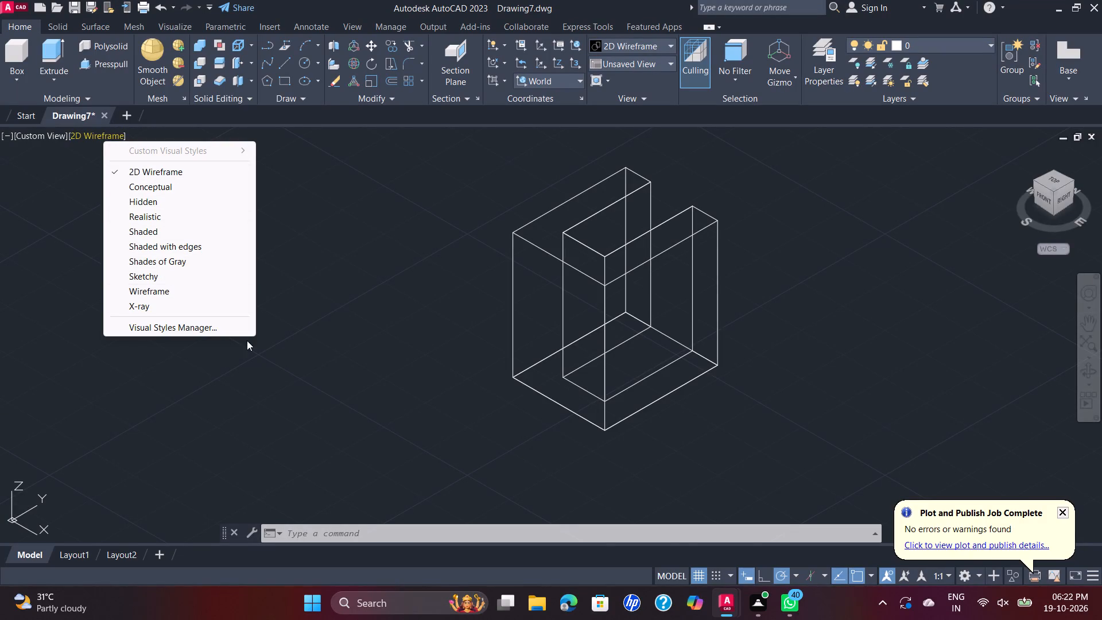
click(194, 258)
scroll(581, 252, down, 1)
scroll(661, 255, down, 1)
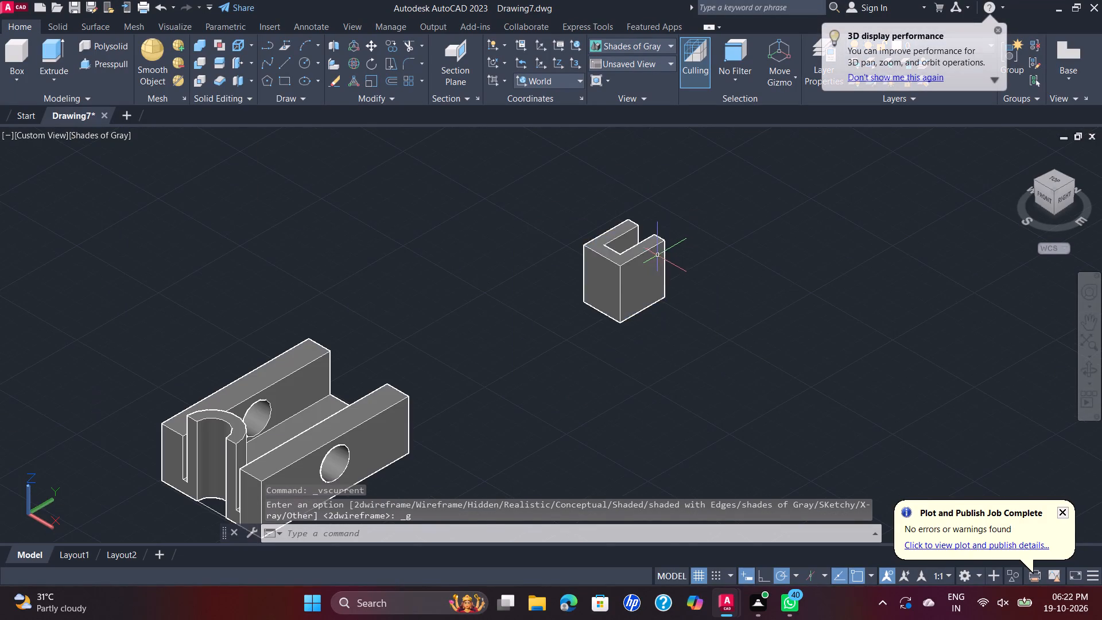
middle_drag(661, 259, 682, 226)
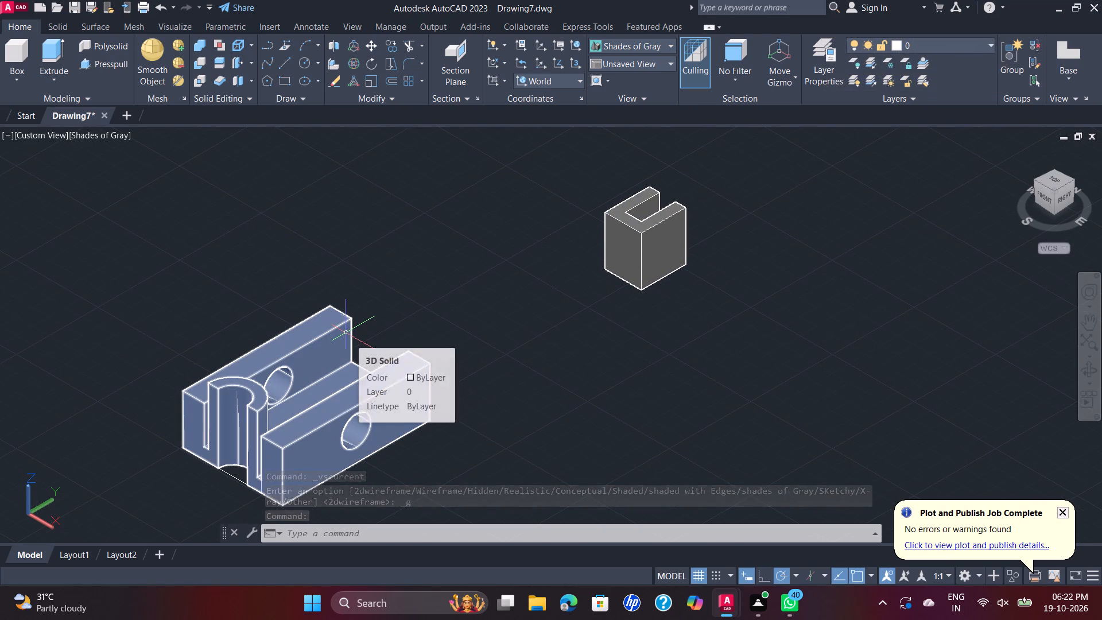
scroll(332, 336, down, 1)
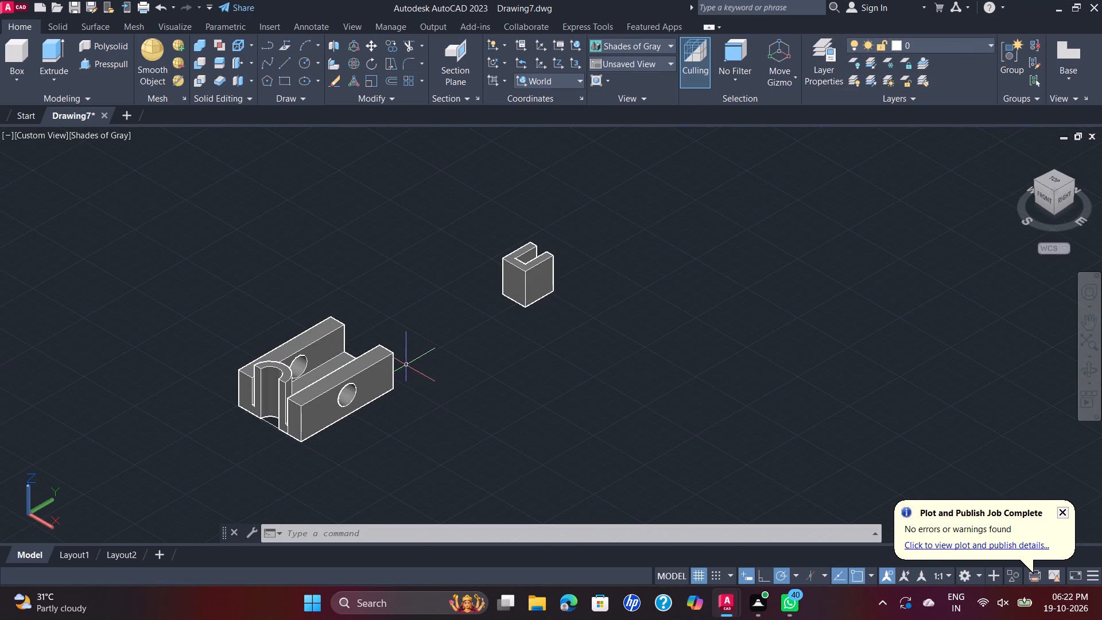
shift+middle_drag(406, 365, 204, 379)
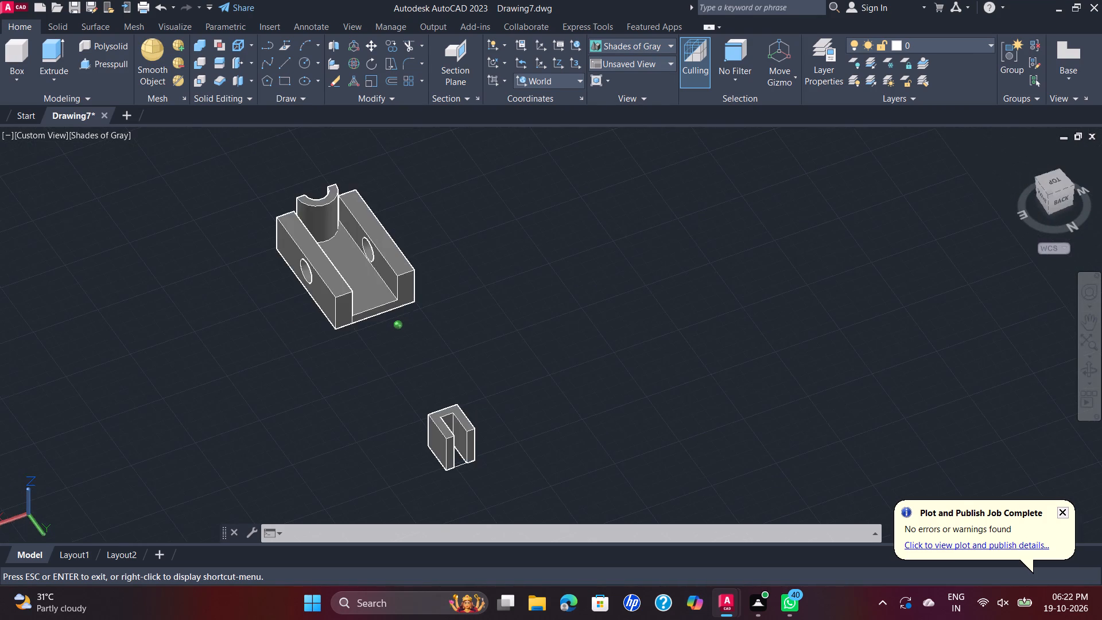
shift+middle_drag(204, 379, 158, 322)
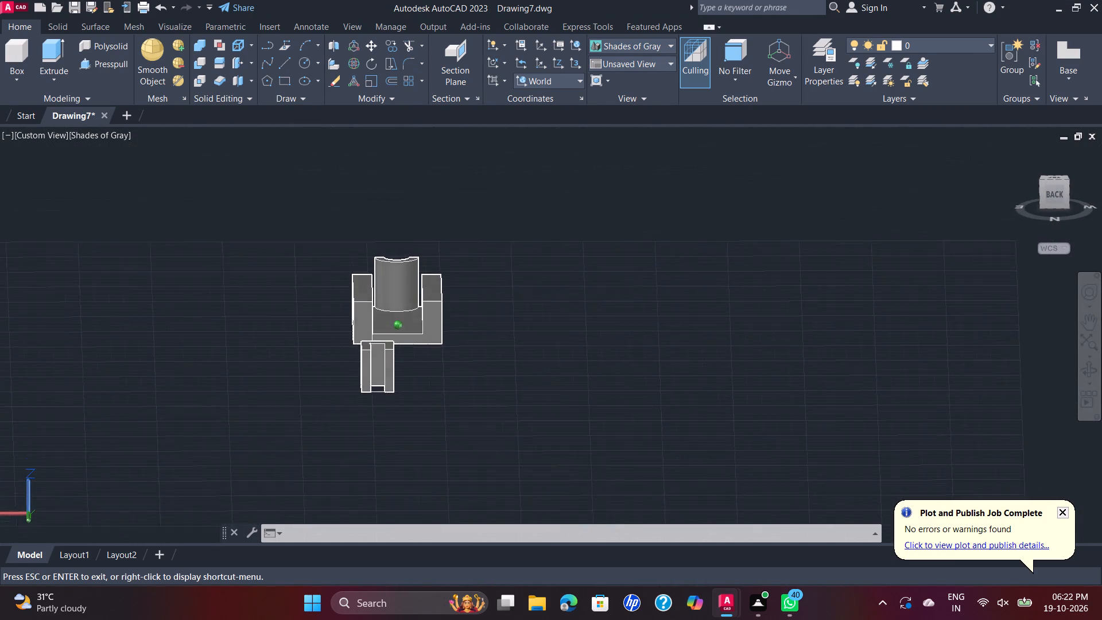
shift+middle_drag(158, 322, 159, 350)
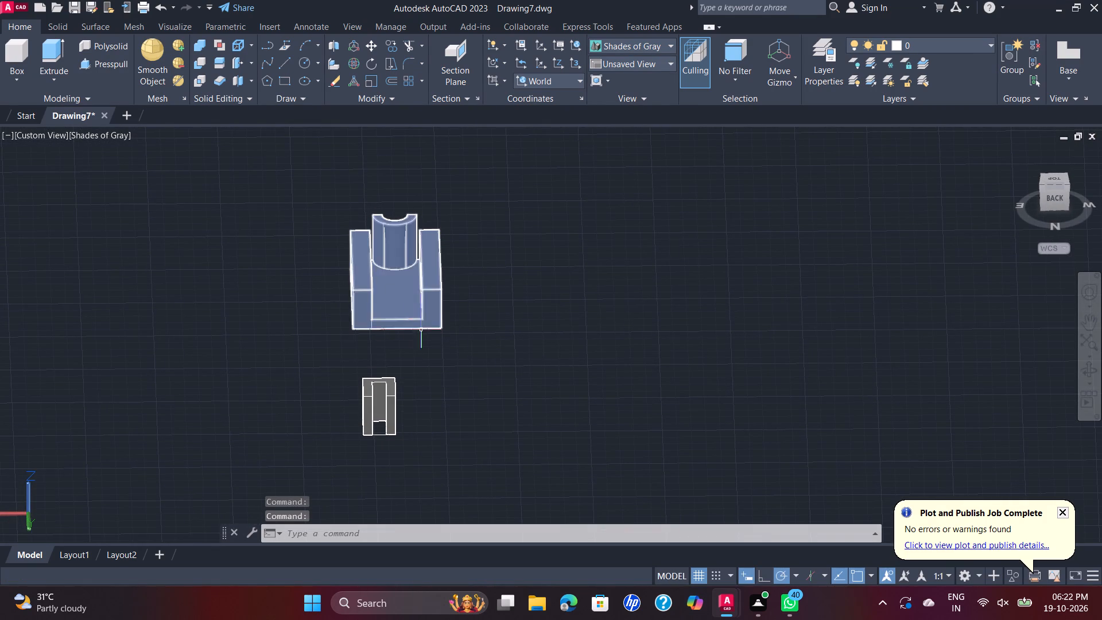
scroll(424, 313, up, 2)
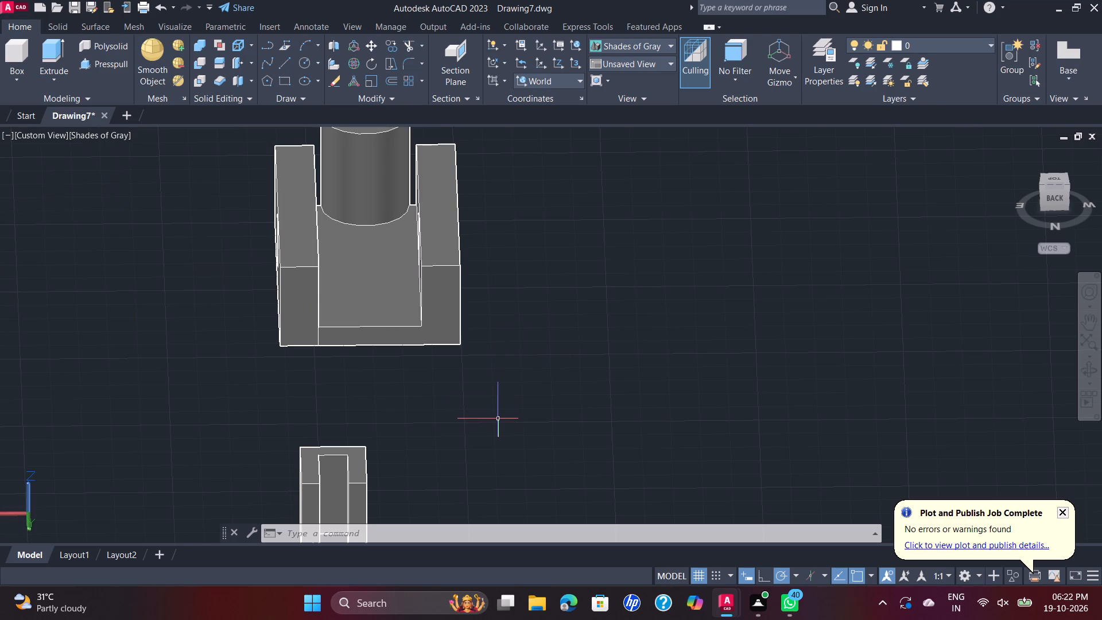
shift+middle_drag(502, 424, 503, 395)
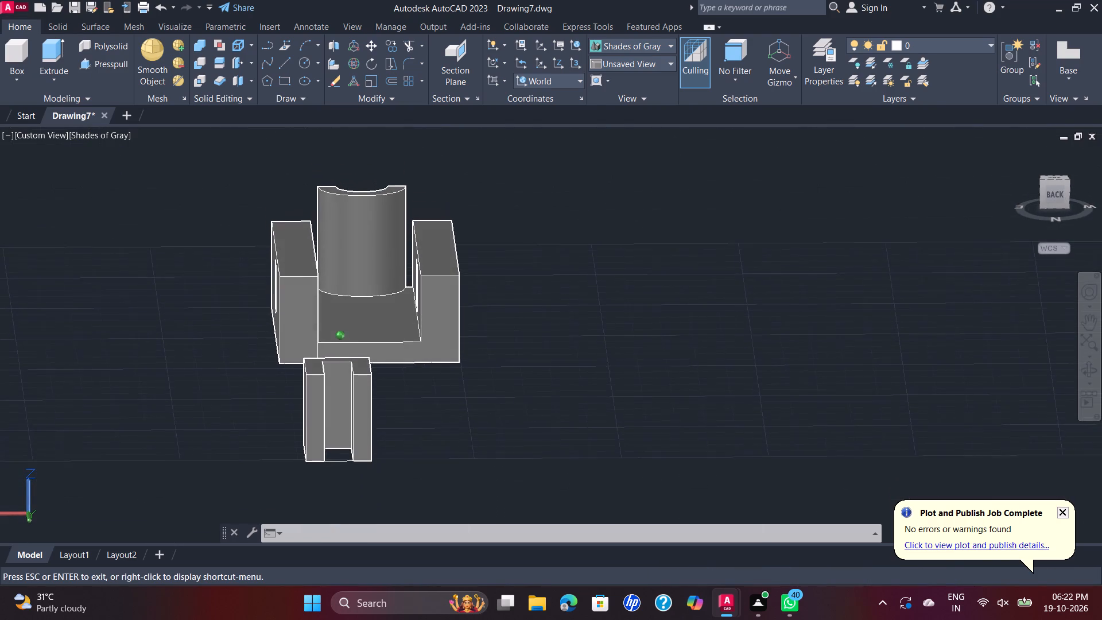
shift+middle_drag(503, 395, 504, 395)
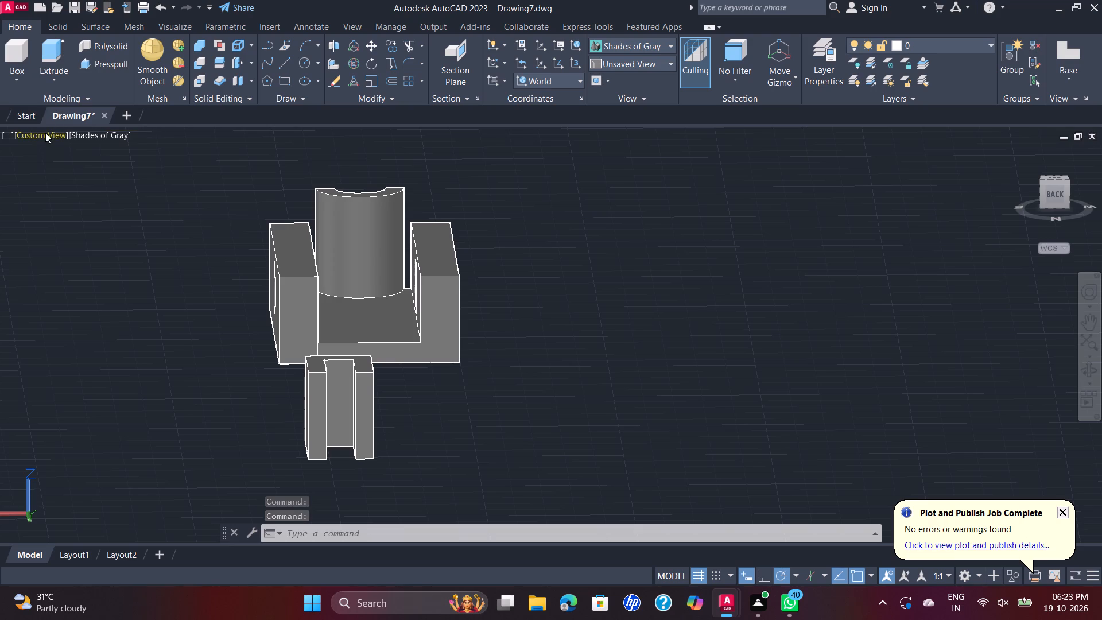
Set the visual style to 2D Wireframe.
click(87, 135)
click(162, 172)
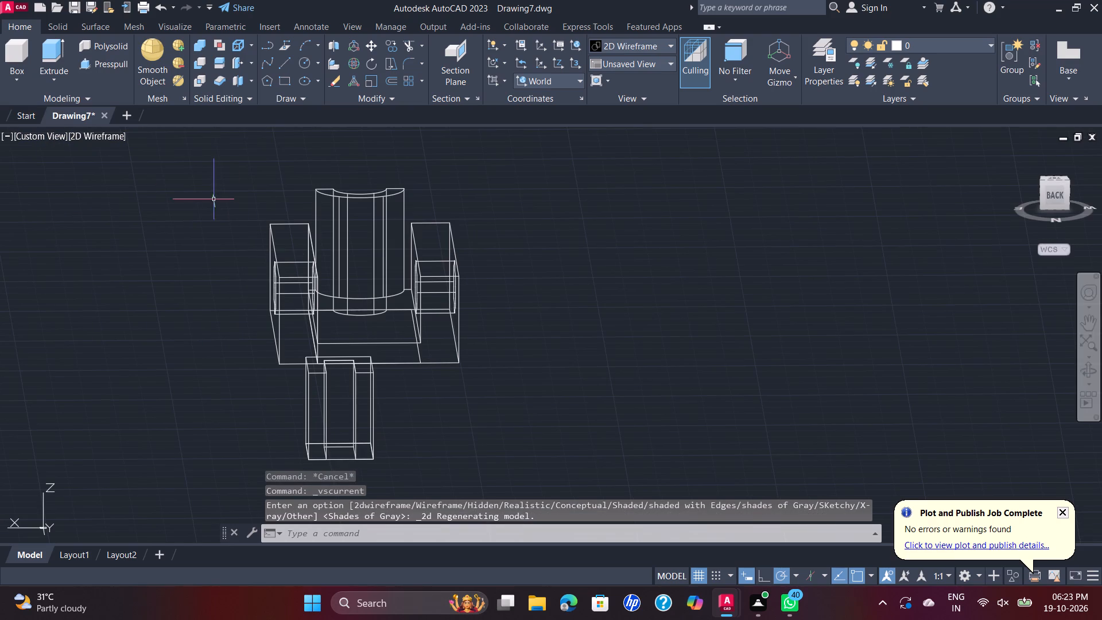
Move the slotted block from the bottom edge midpoint at its slot's open end to the midpoint of the base's bottom back edge.
scroll(375, 319, up, 2)
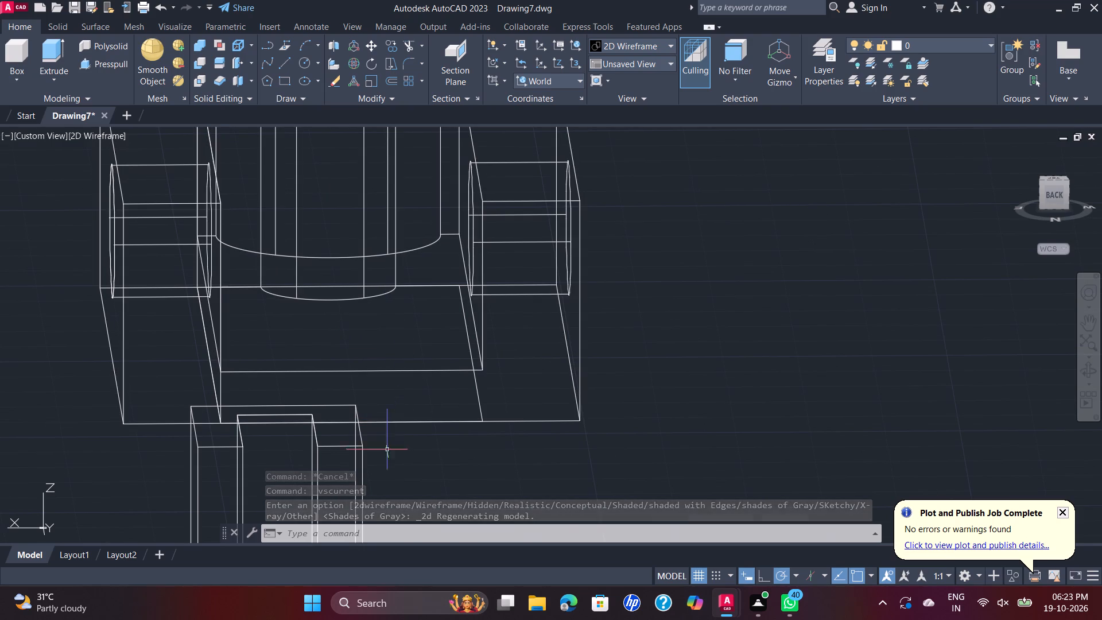
scroll(354, 467, down, 2)
middle_drag(354, 462, 353, 418)
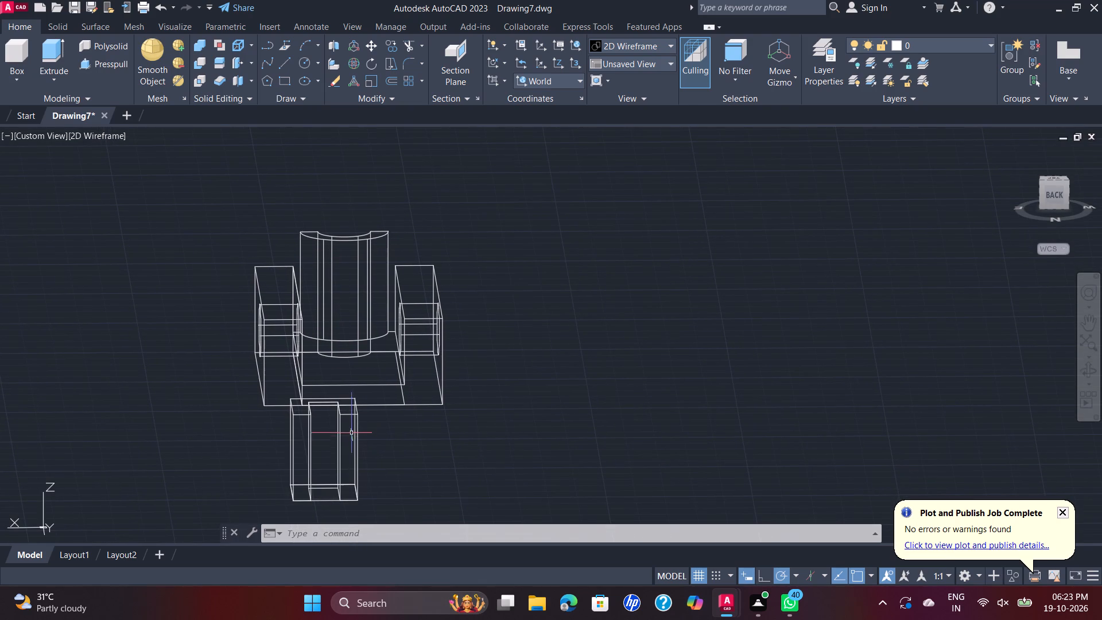
click(359, 436)
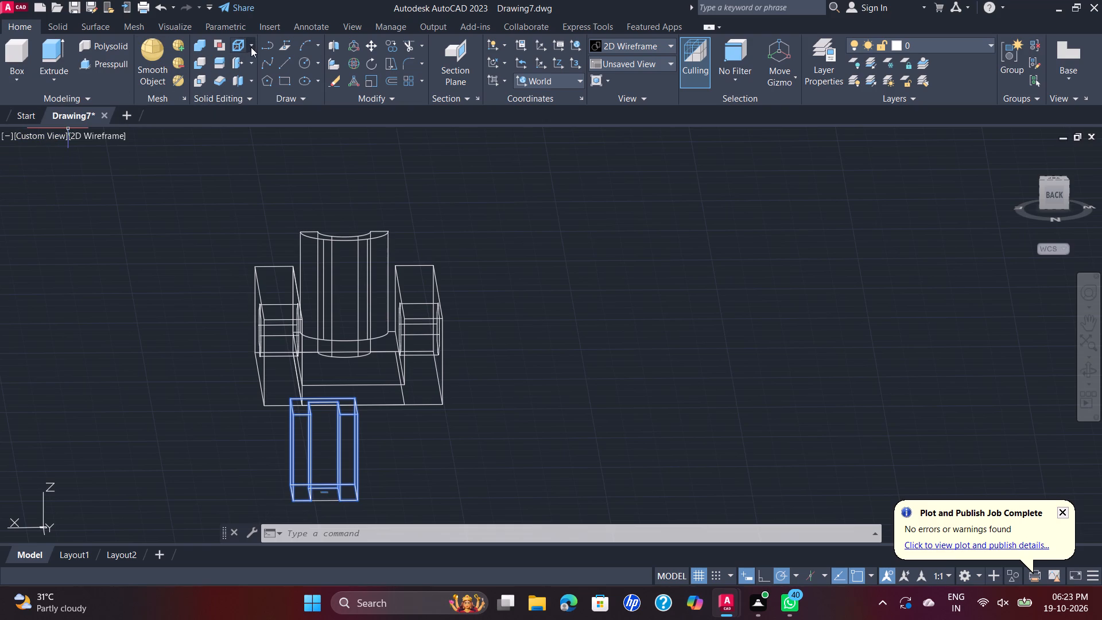
click(368, 44)
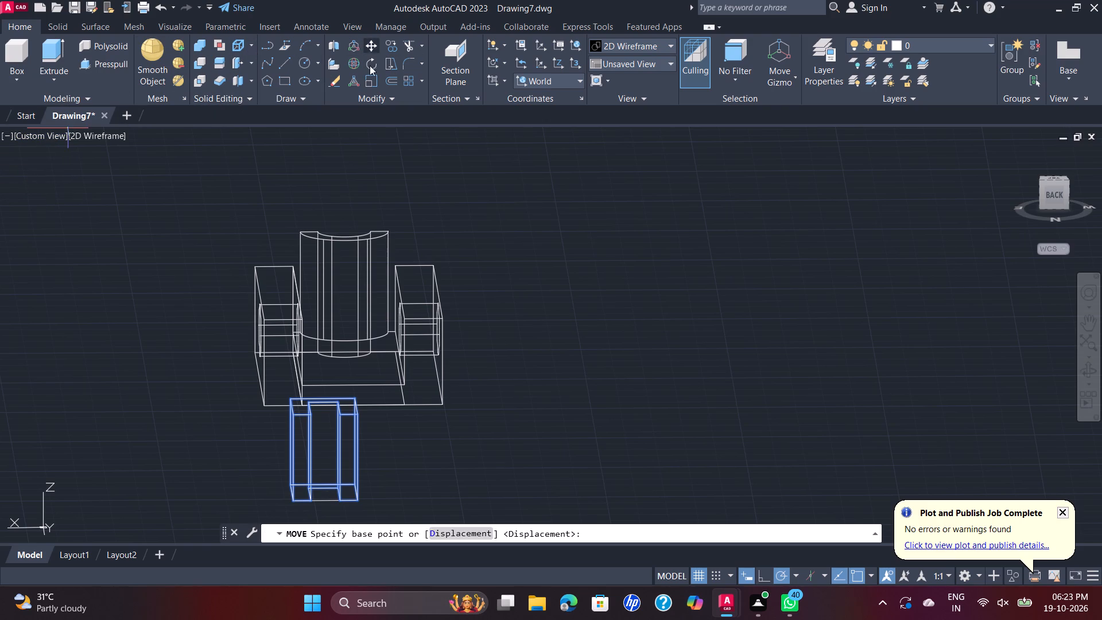
scroll(325, 496, up, 1)
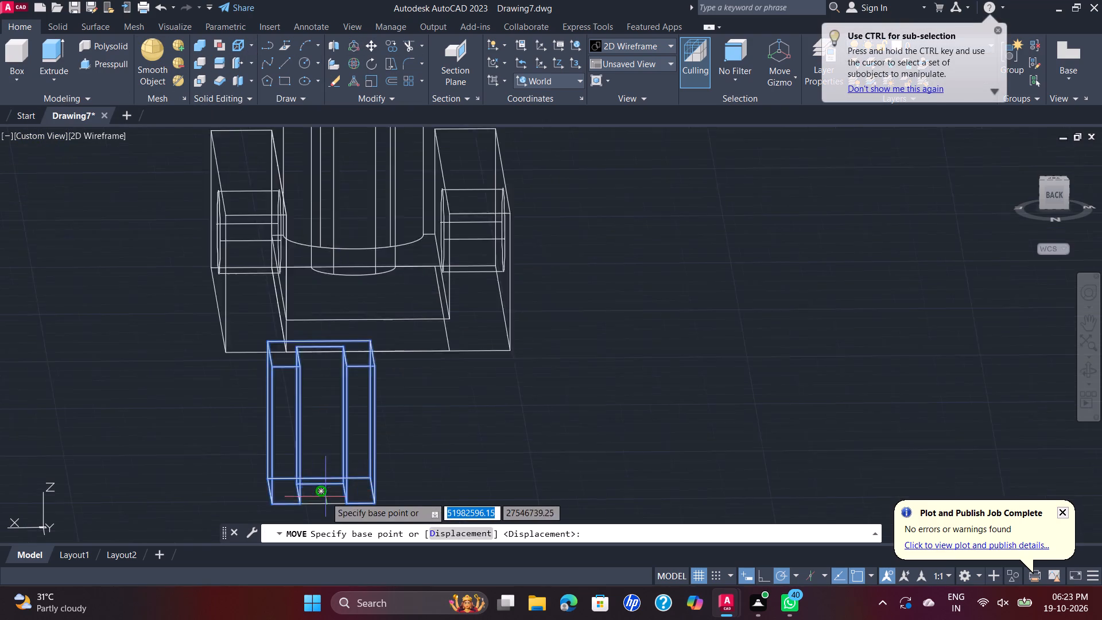
scroll(325, 497, up, 1)
click(318, 506)
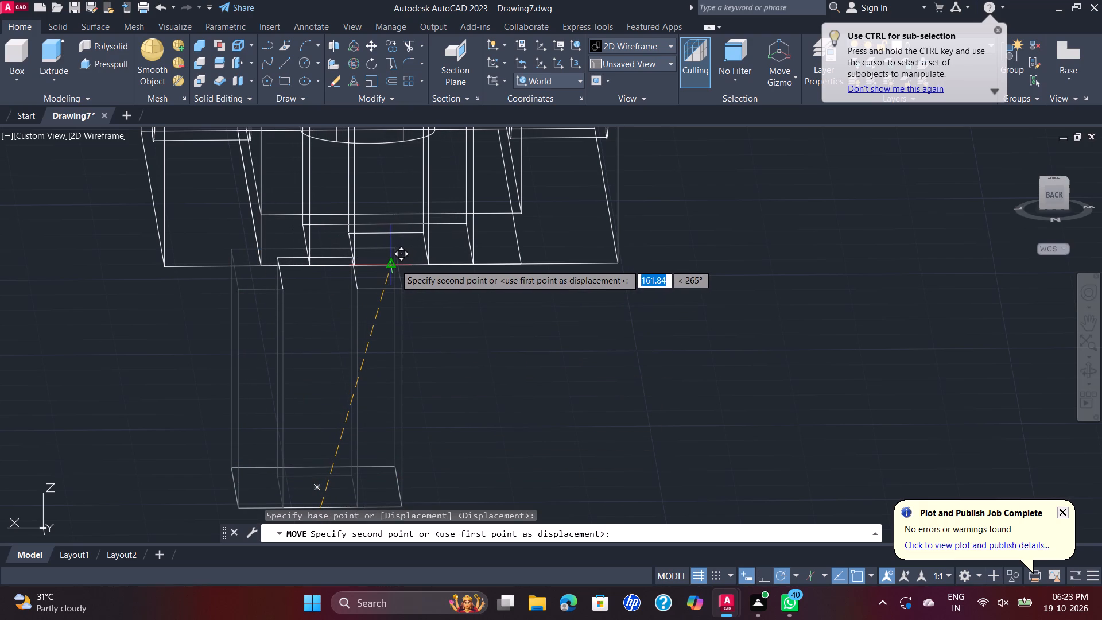
scroll(395, 264, up, 2)
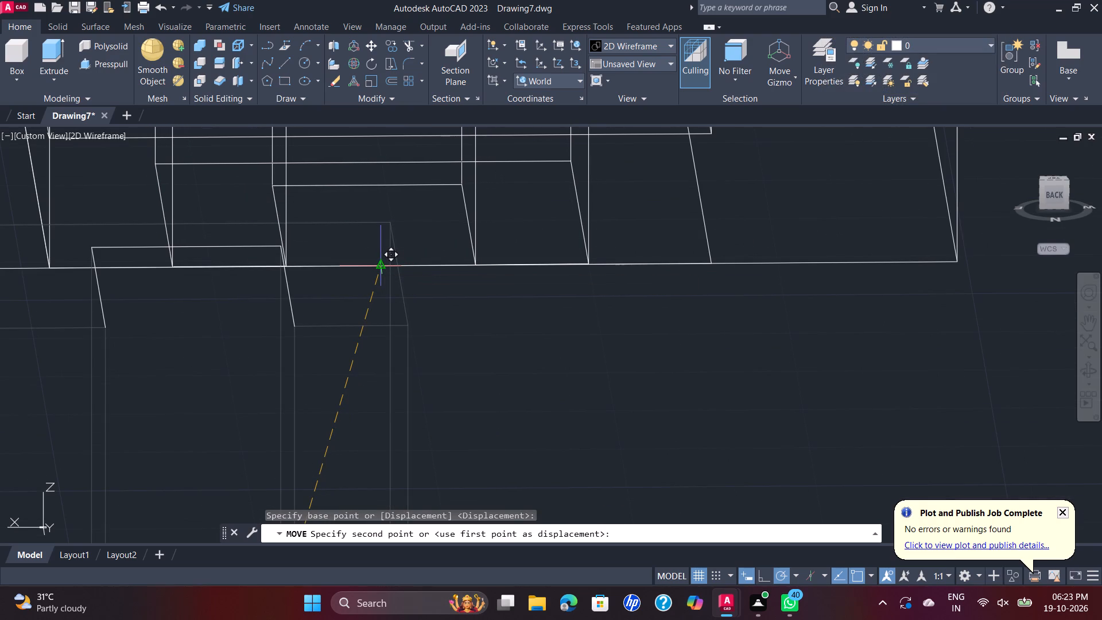
click(382, 266)
scroll(390, 306, down, 3)
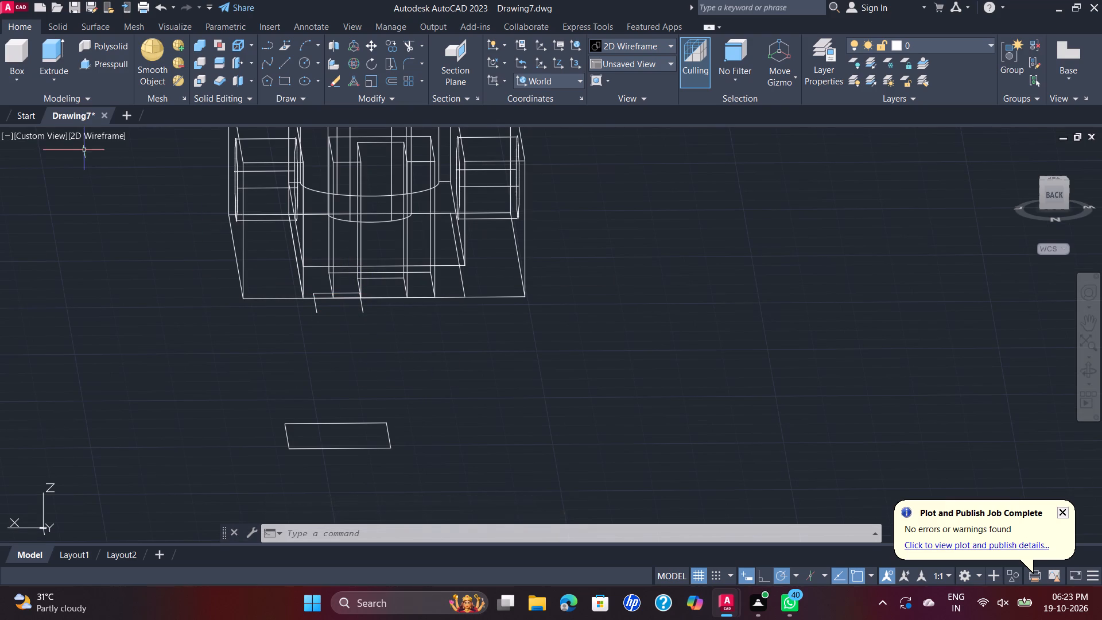
In the SE Isometric view, delete the leftover slot outline and rectangle at the block's former location.
click(51, 134)
click(119, 275)
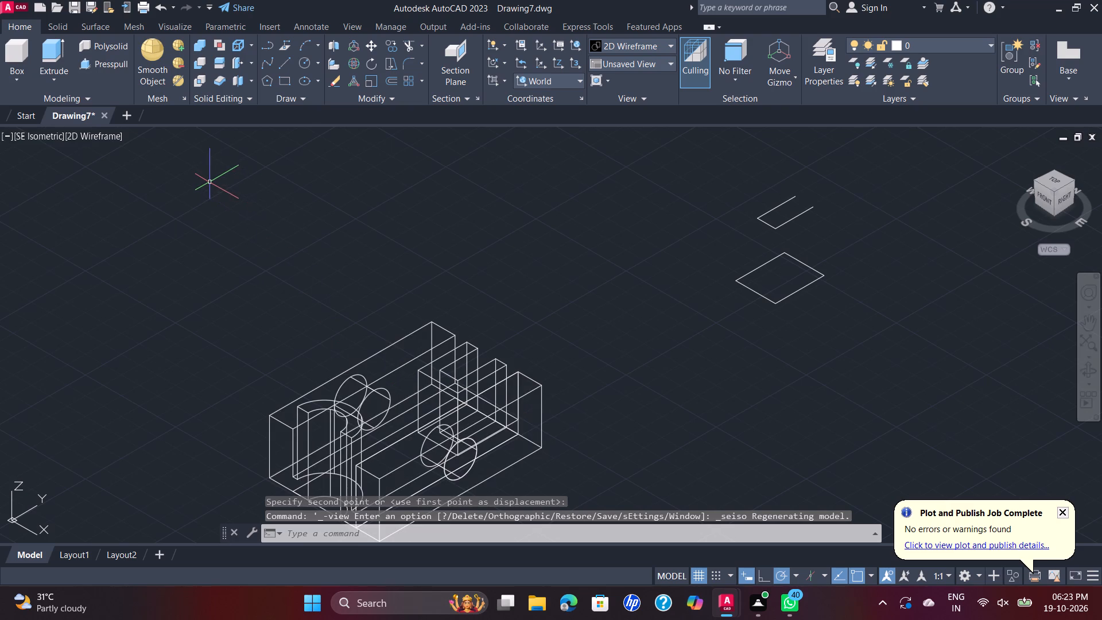
click(852, 173)
click(749, 335)
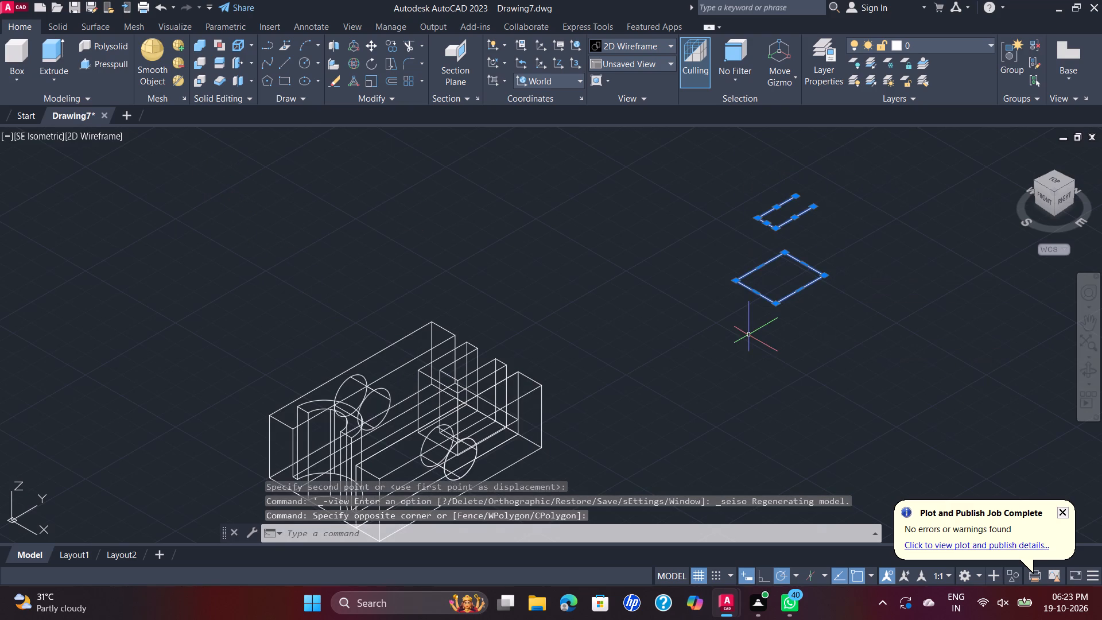
key(Delete)
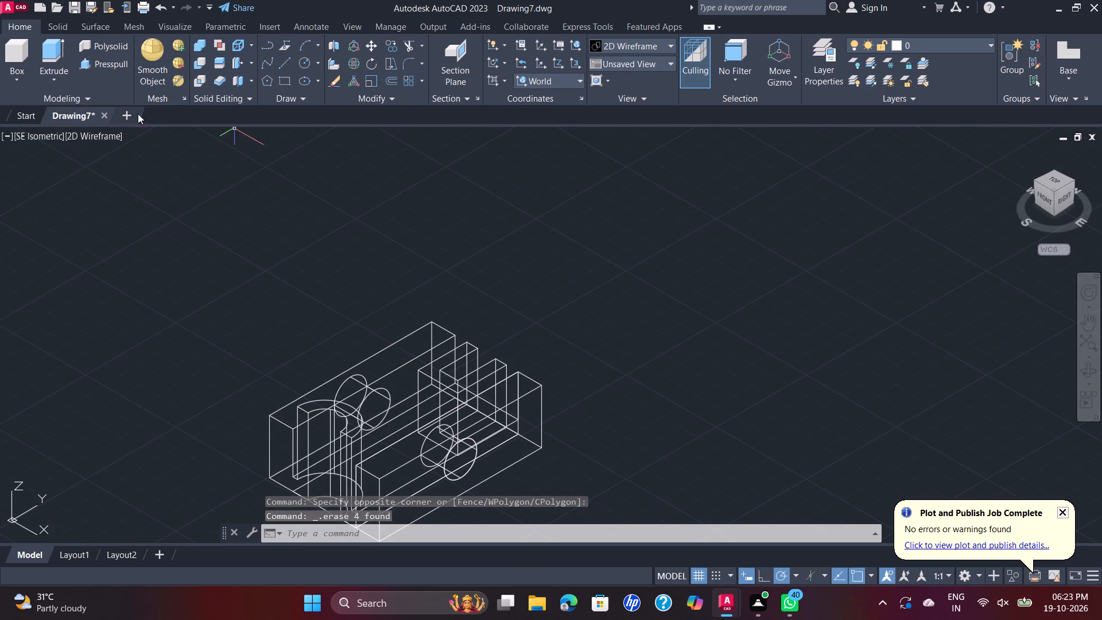
Set the visual style to Shades of Gray.
click(84, 134)
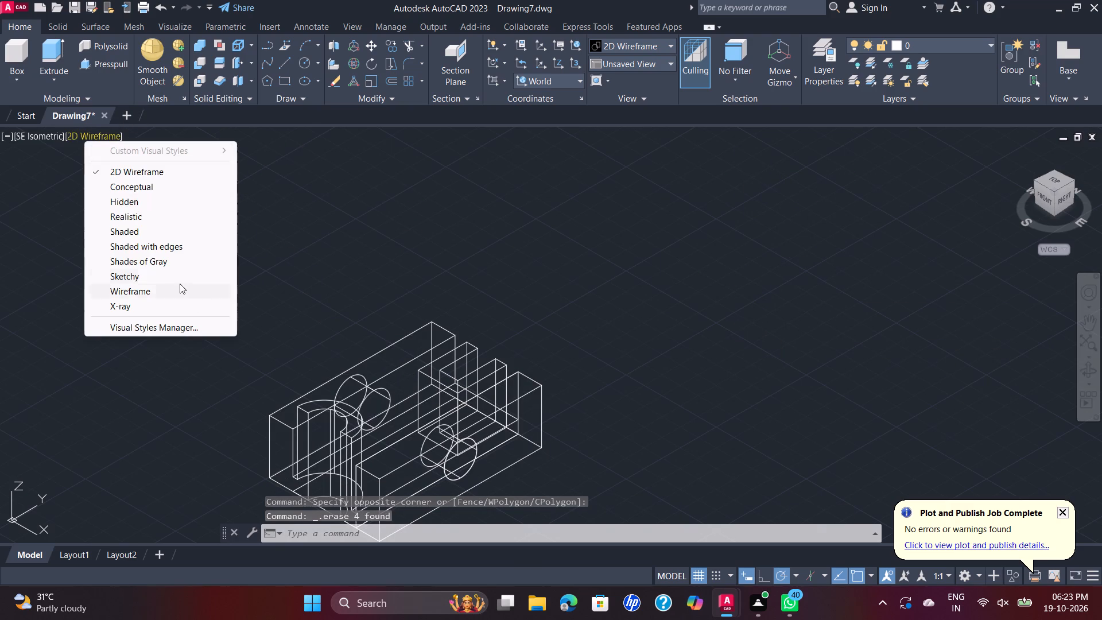
click(173, 261)
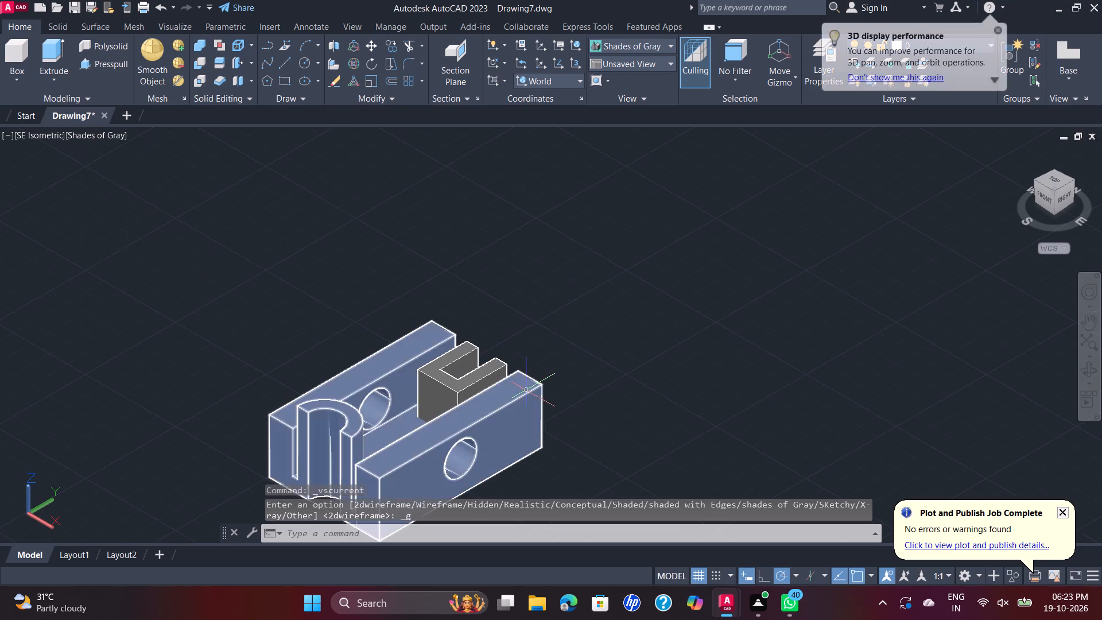
Union the drilled base and the slotted block into a single solid.
middle_drag(527, 390, 542, 358)
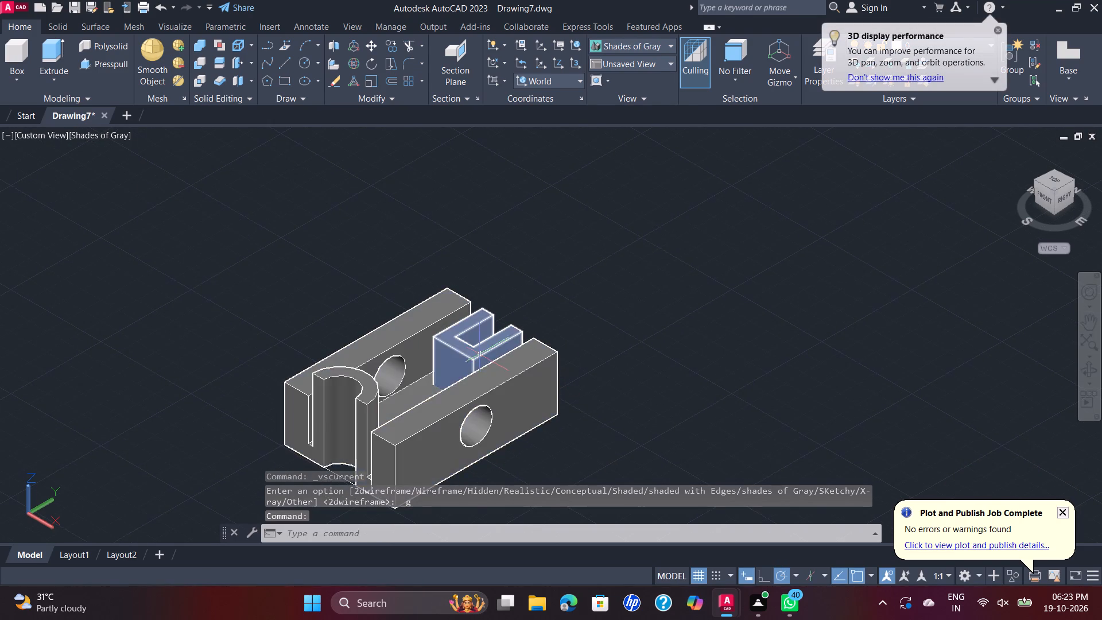
scroll(480, 354, up, 1)
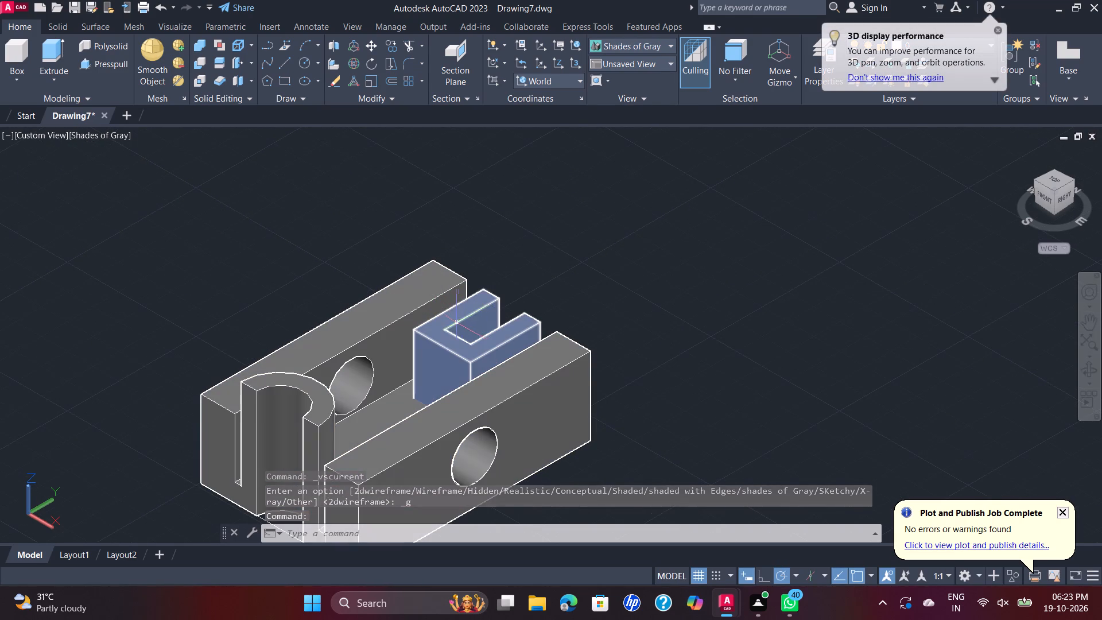
scroll(592, 301, down, 1)
middle_drag(595, 297, 566, 276)
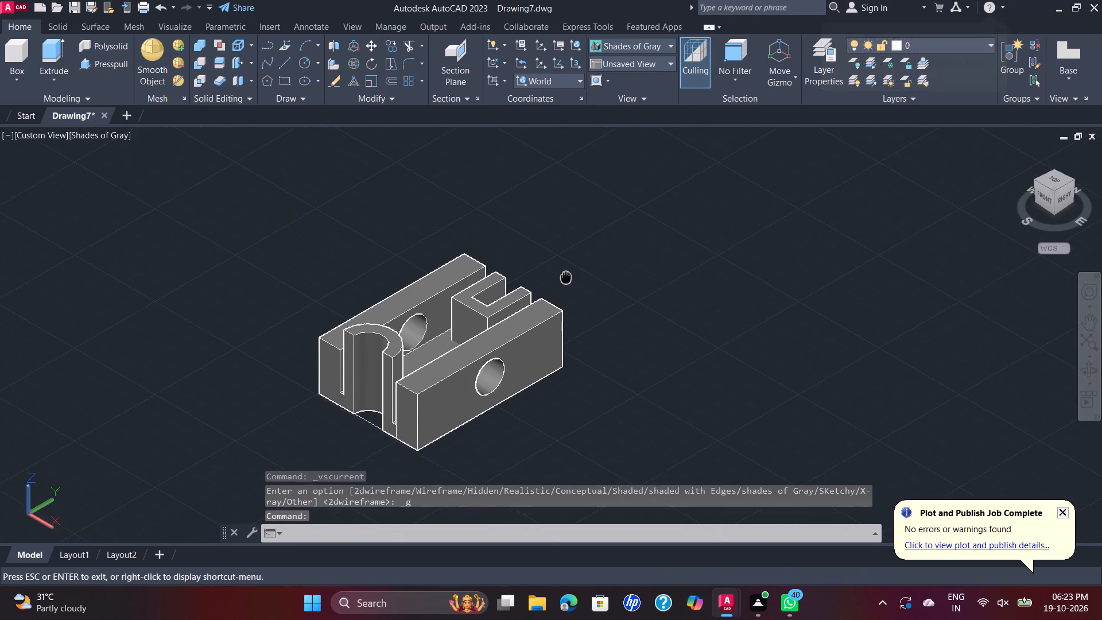
middle_drag(566, 276, 562, 276)
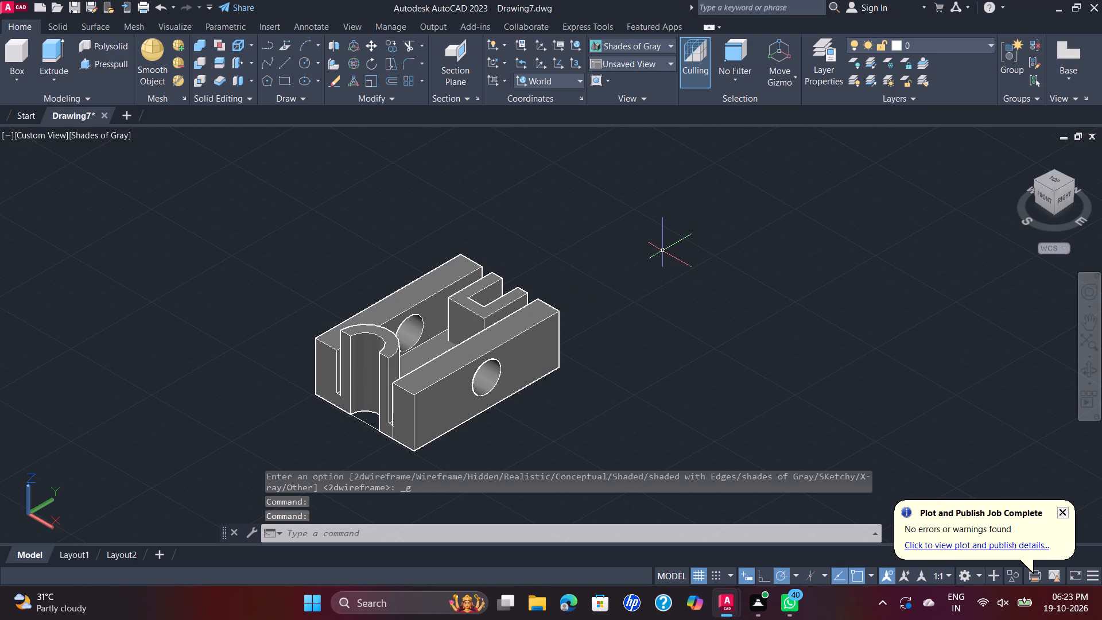
click(666, 250)
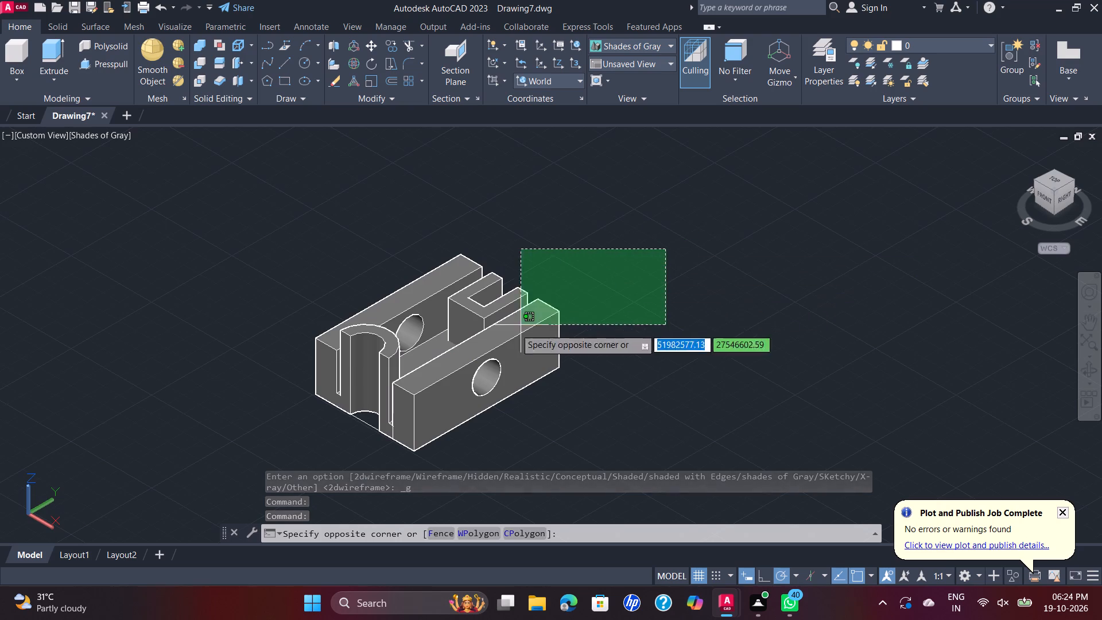
click(311, 416)
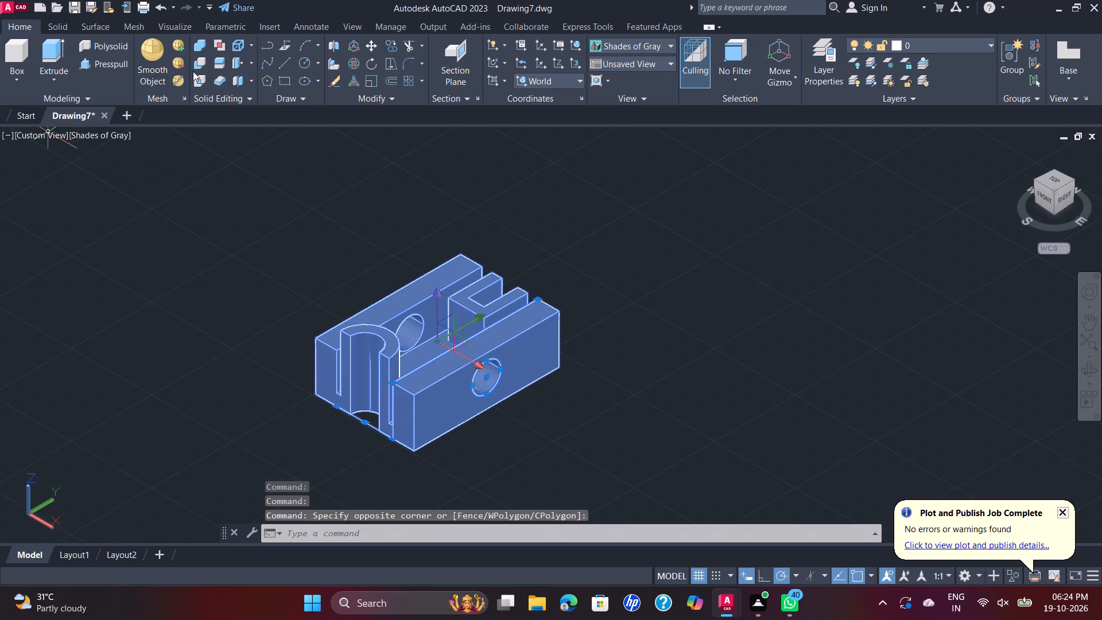
click(201, 48)
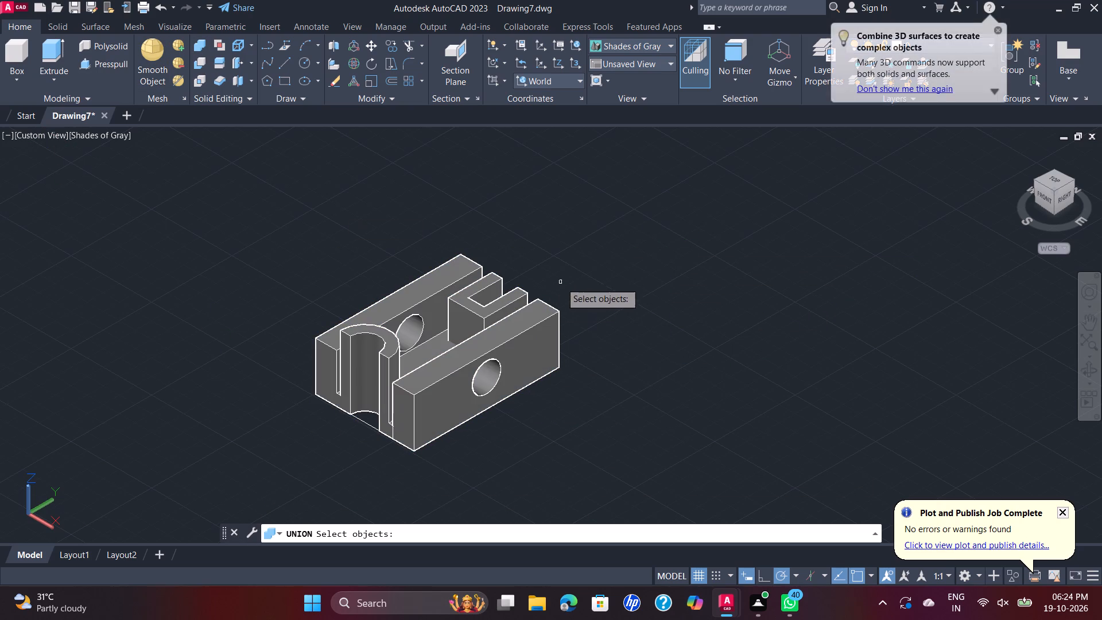
click(620, 247)
click(238, 445)
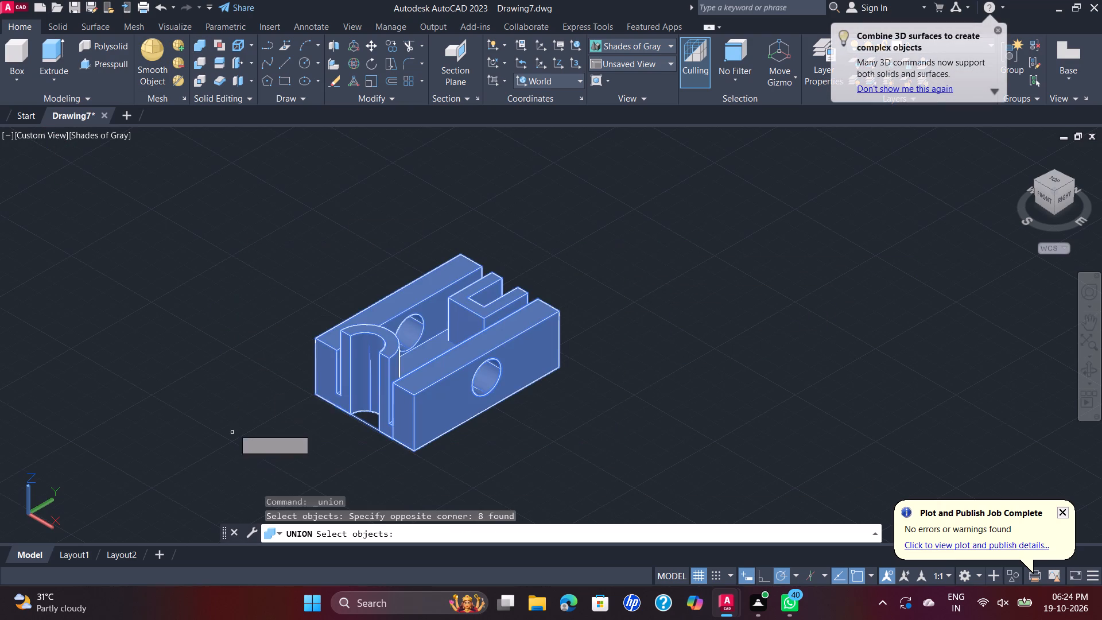
right_click(362, 319)
Move the united solid about 117.5 units away from the leftover sketch geometry, using a base point on the slotted block.
click(434, 328)
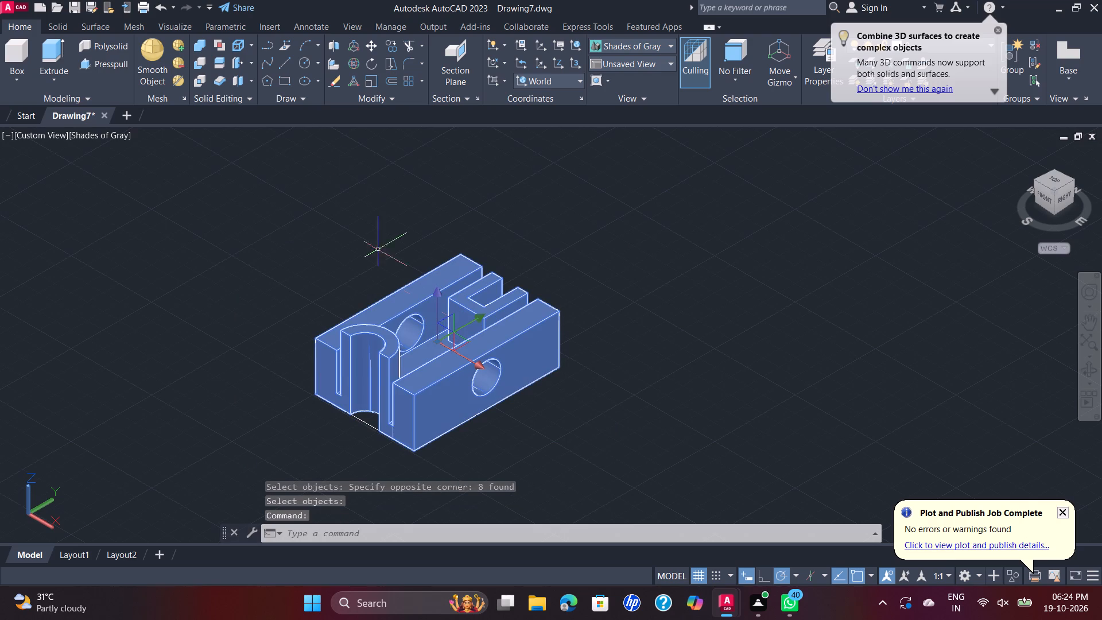
click(368, 39)
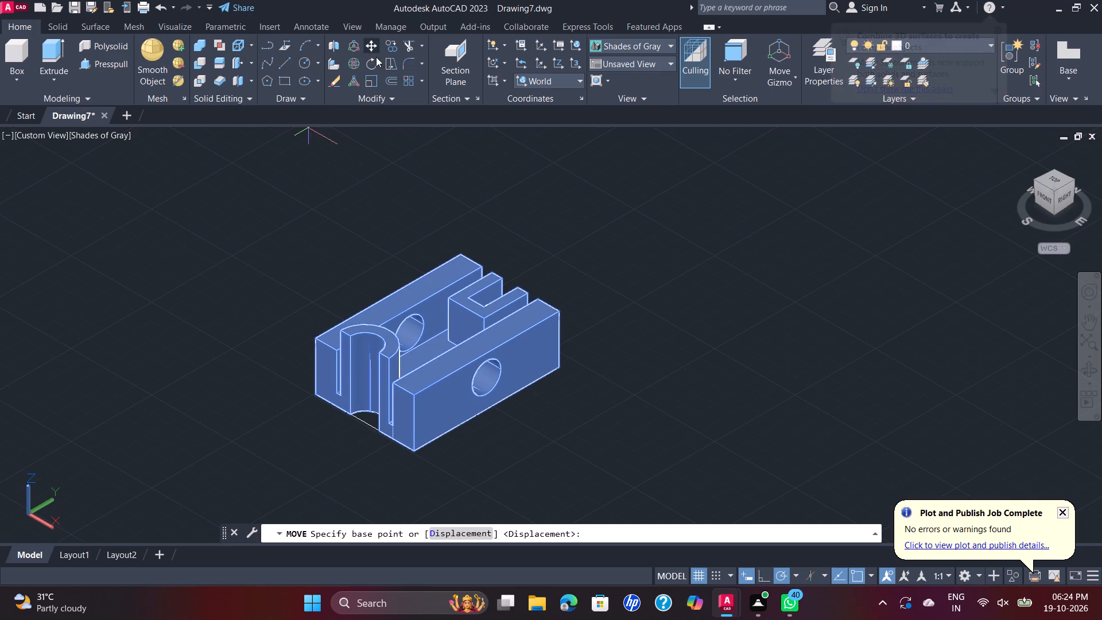
click(484, 313)
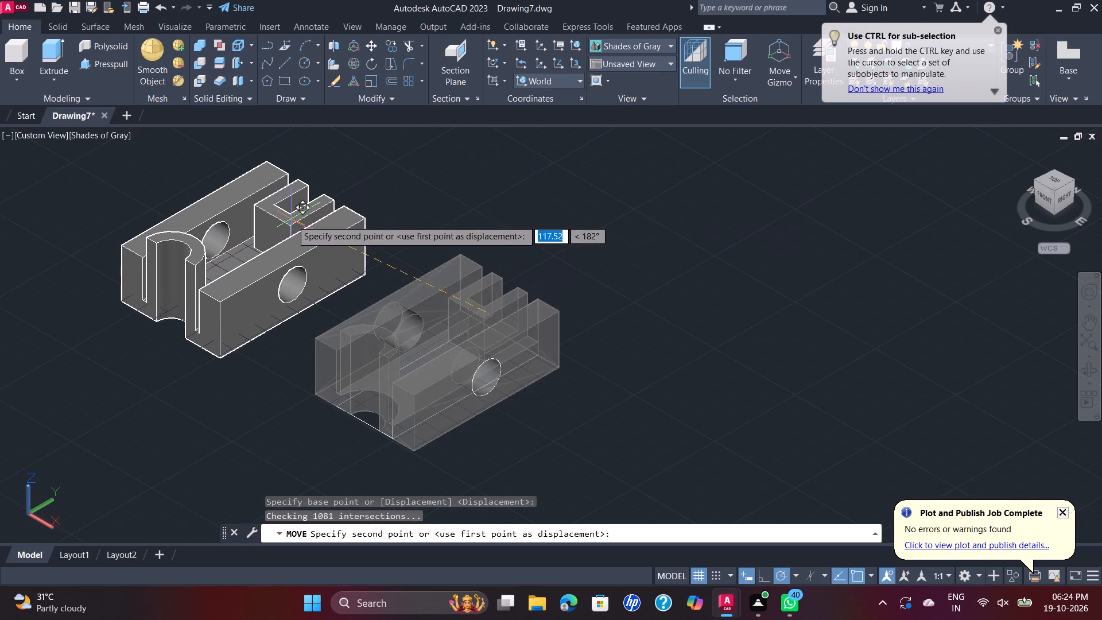
click(292, 220)
Delete the leftover rectangular outlines and circle at the united solid's former location, leaving the solid out of the selection.
drag(648, 234, 643, 237)
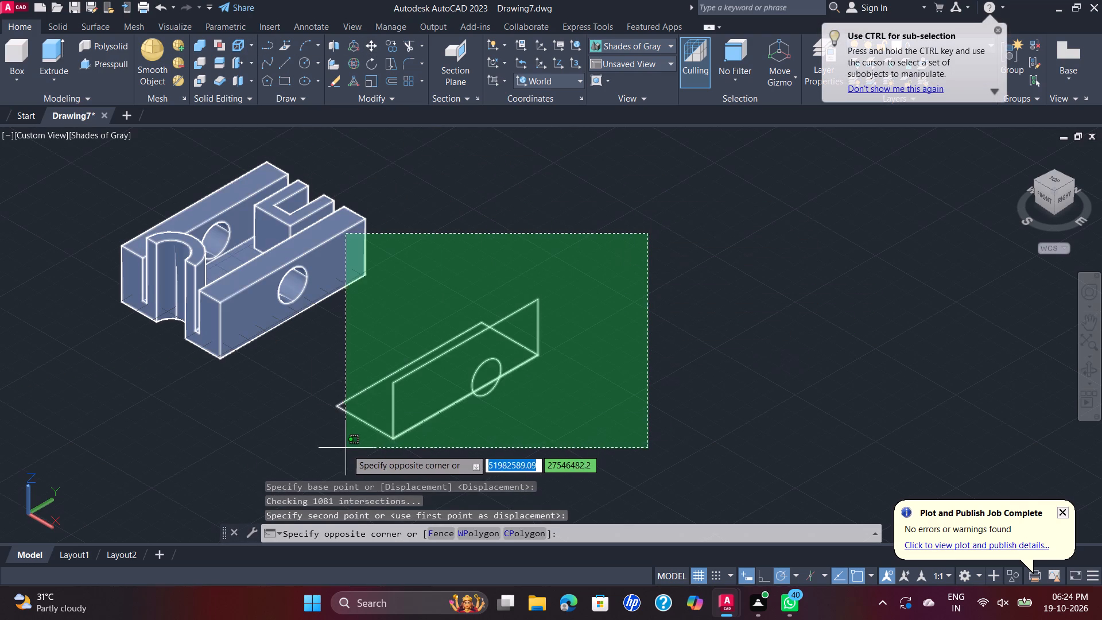
click(359, 459)
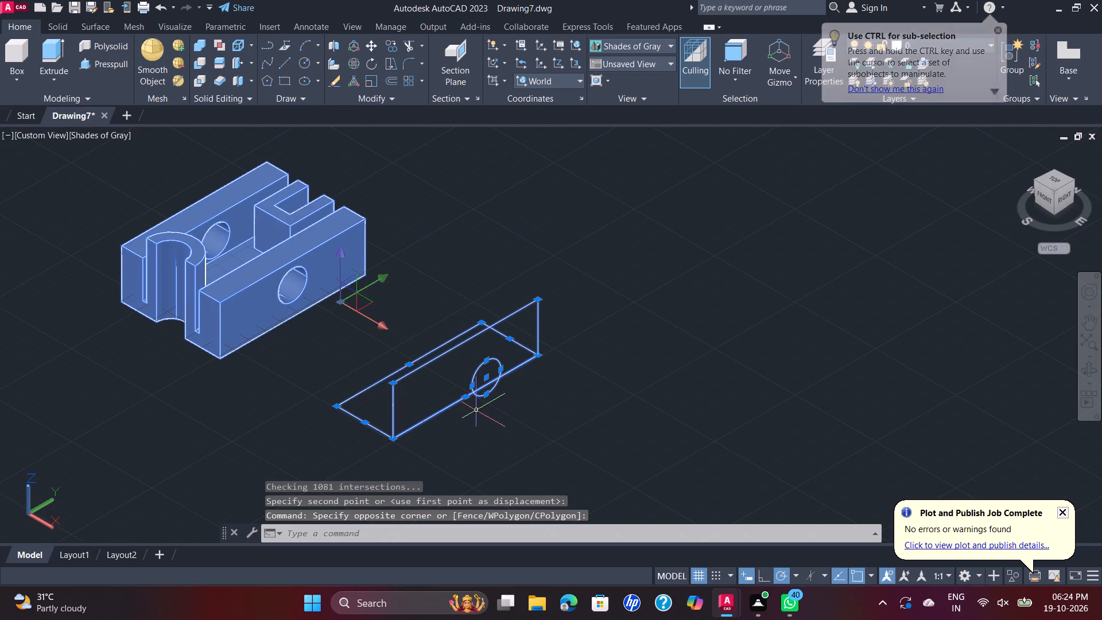
key(Escape)
click(560, 317)
click(387, 438)
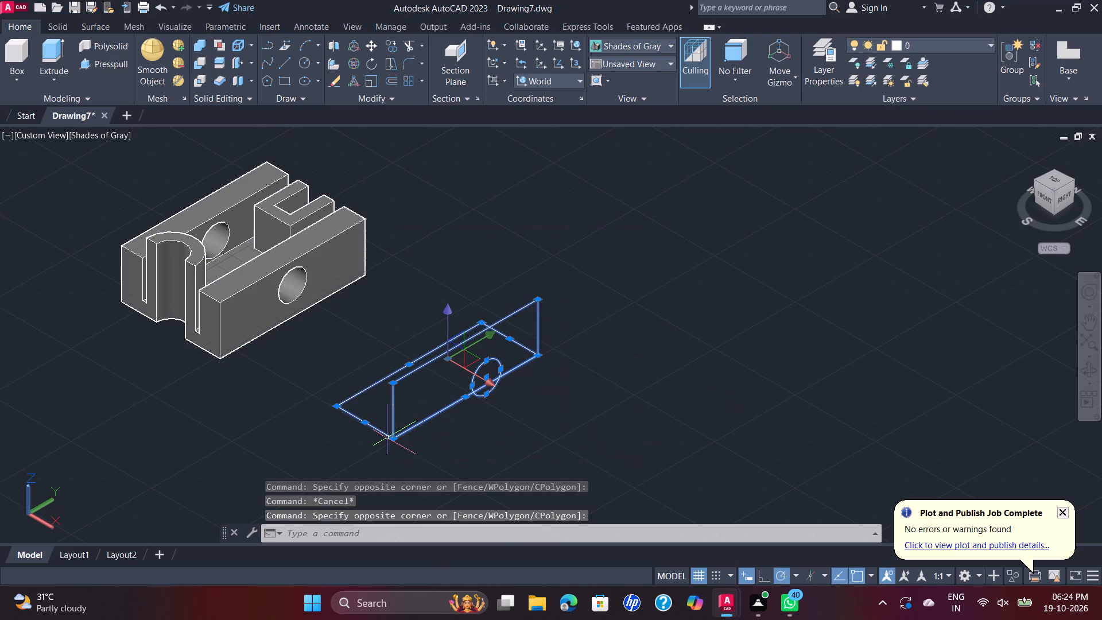
key(Delete)
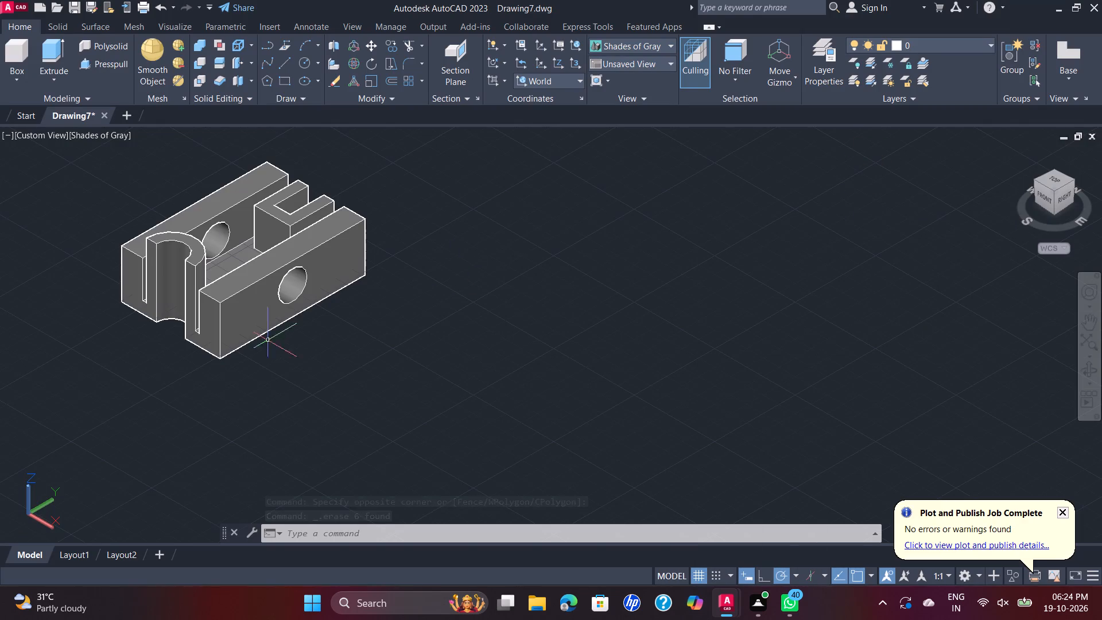
Bring up the preset view choices for the united solid.
middle_drag(236, 288, 331, 334)
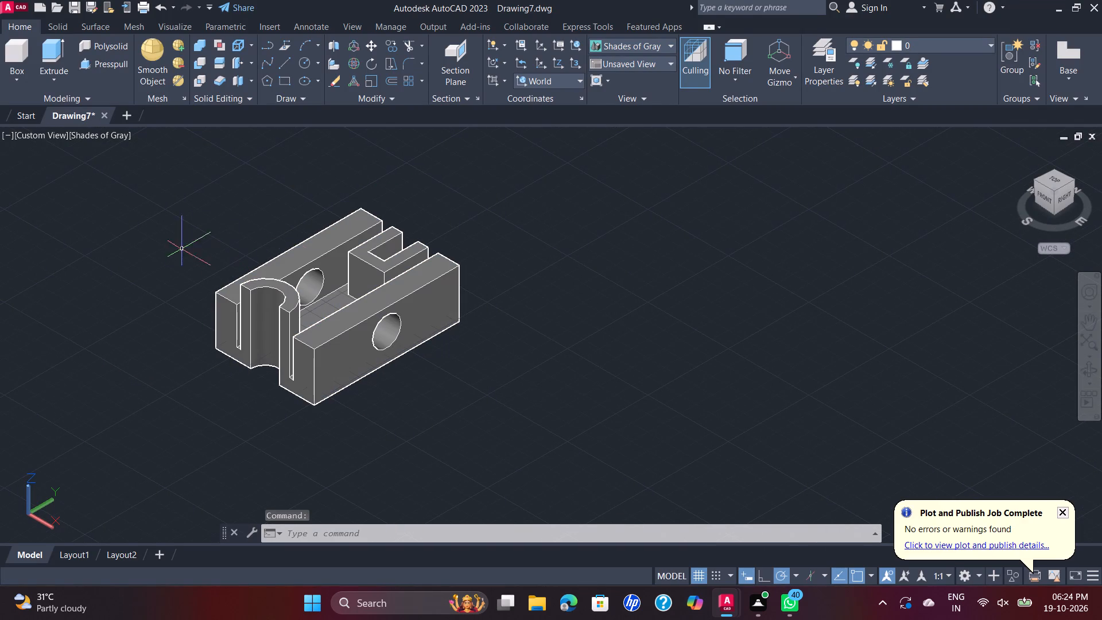
click(55, 135)
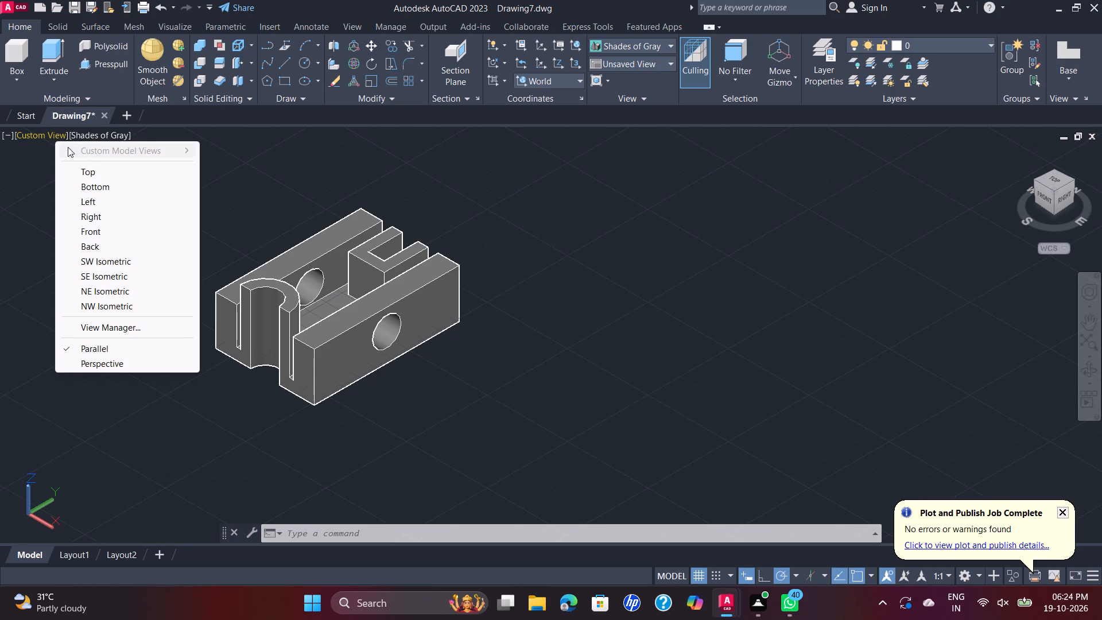
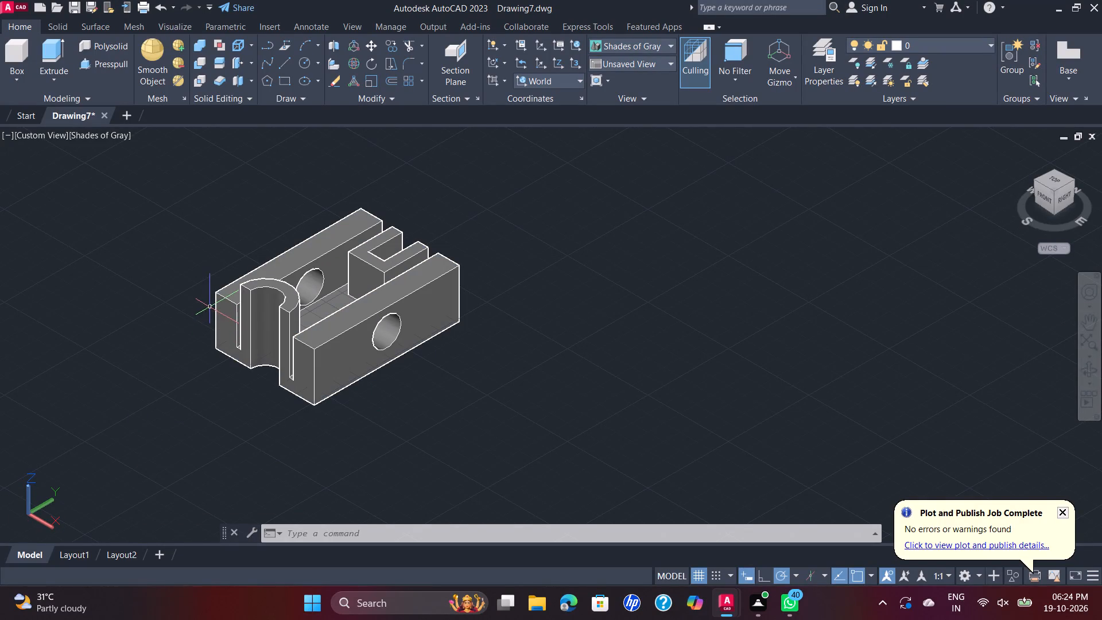
Select the united solid for property editing and set its linetype to ByBlock.
middle_drag(210, 307, 258, 315)
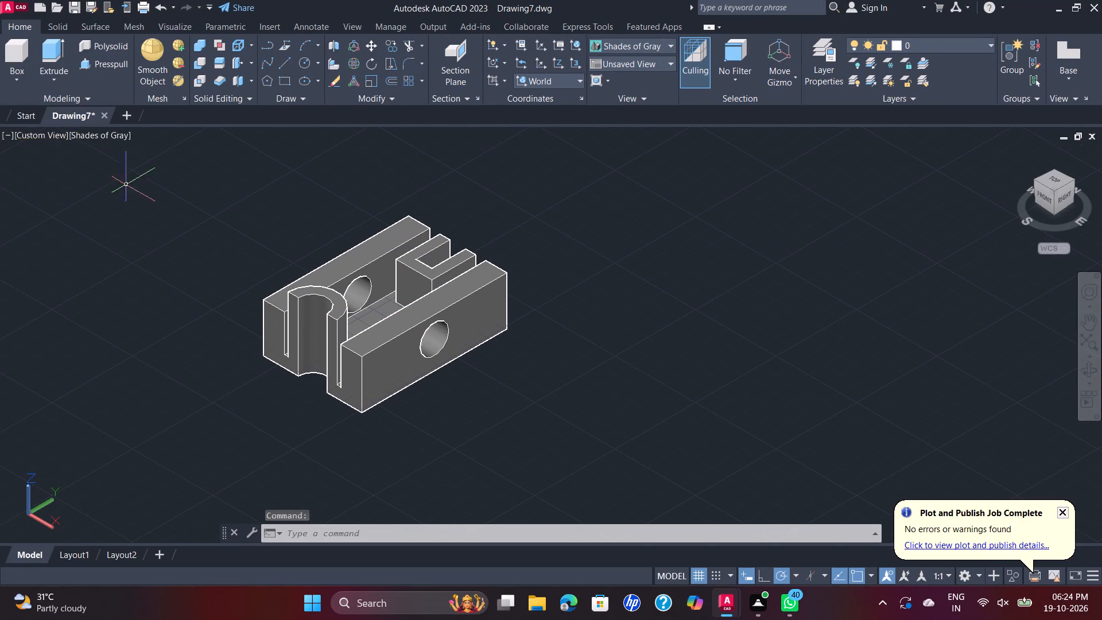
key(p)
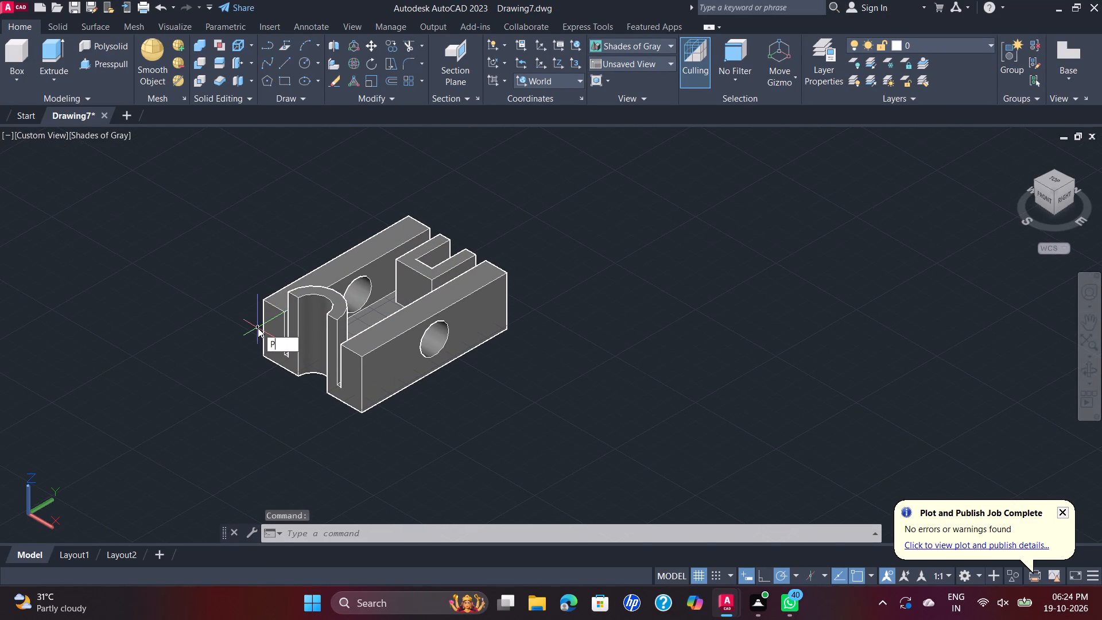
key(r)
key(Return)
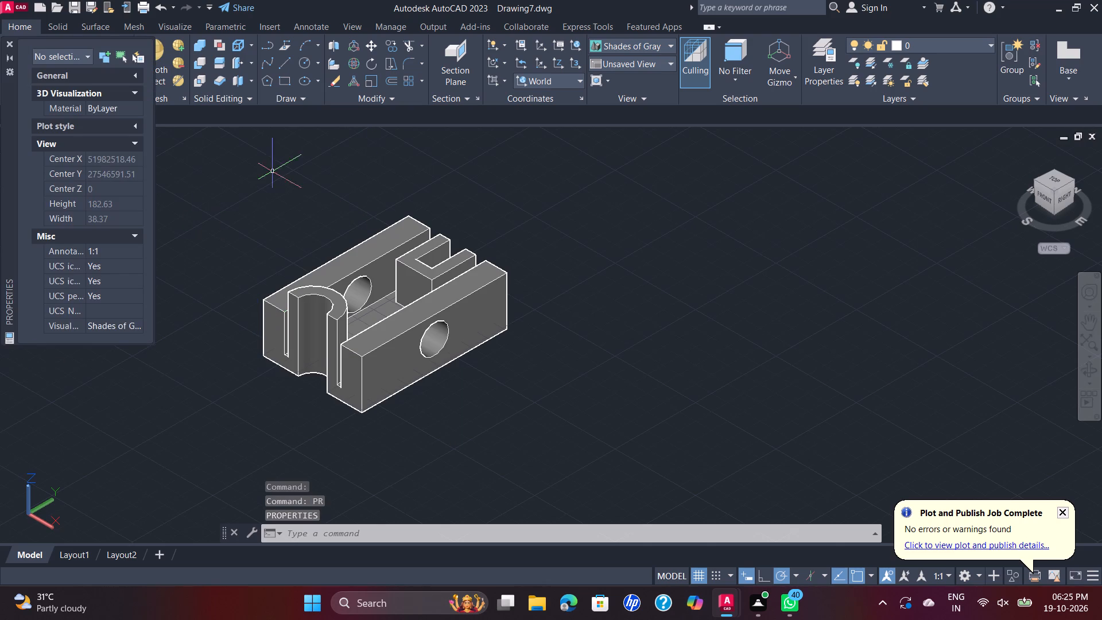
click(115, 60)
click(537, 226)
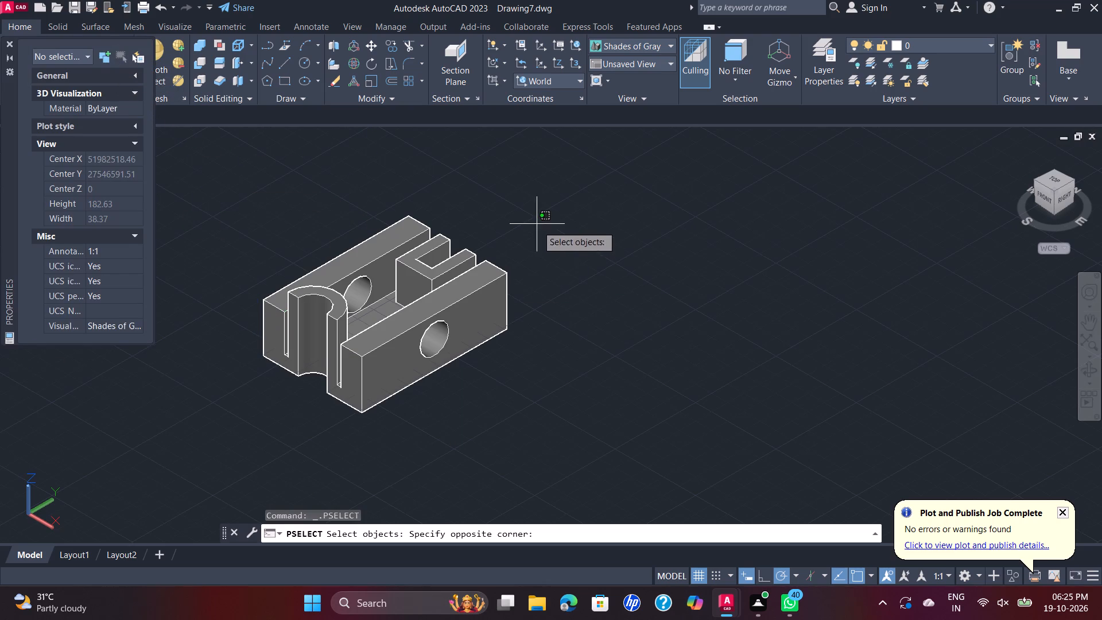
click(189, 397)
right_click(302, 167)
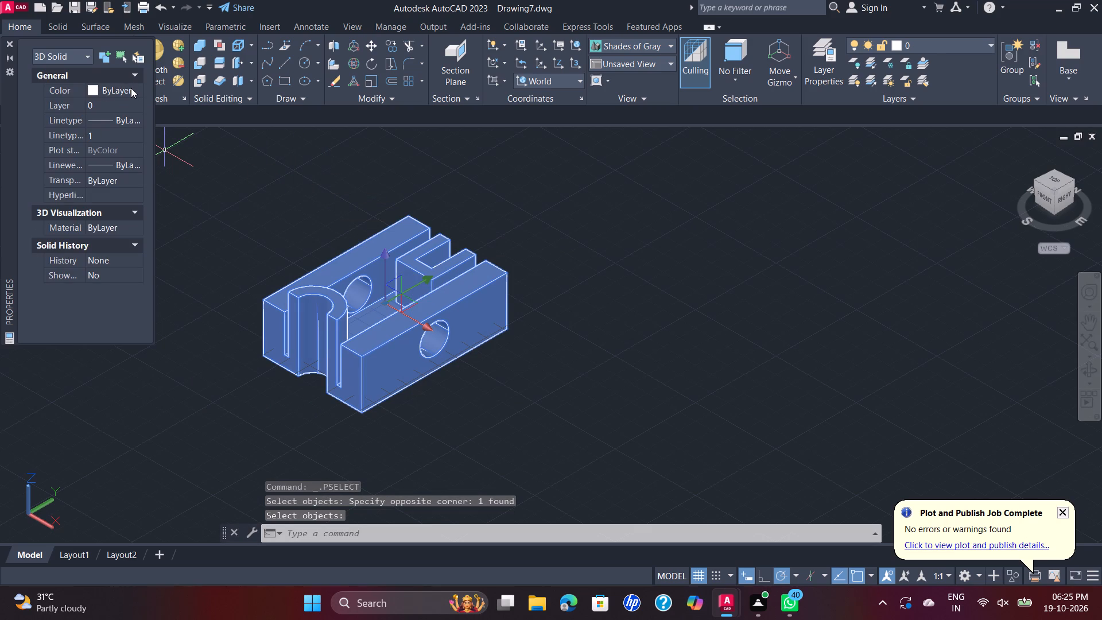
double_click(135, 121)
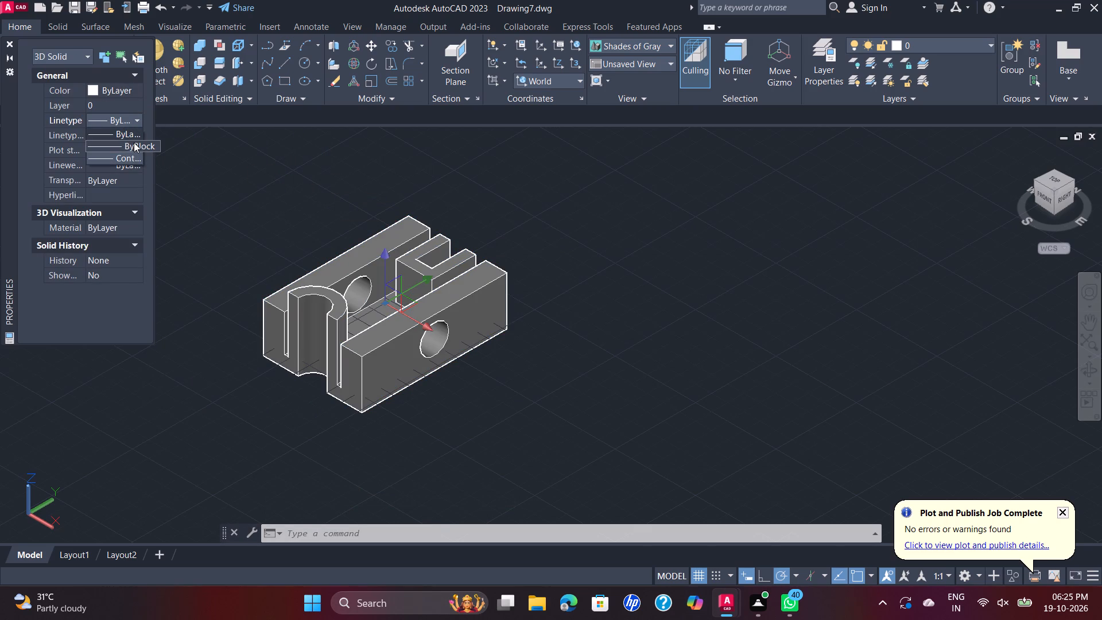
click(134, 142)
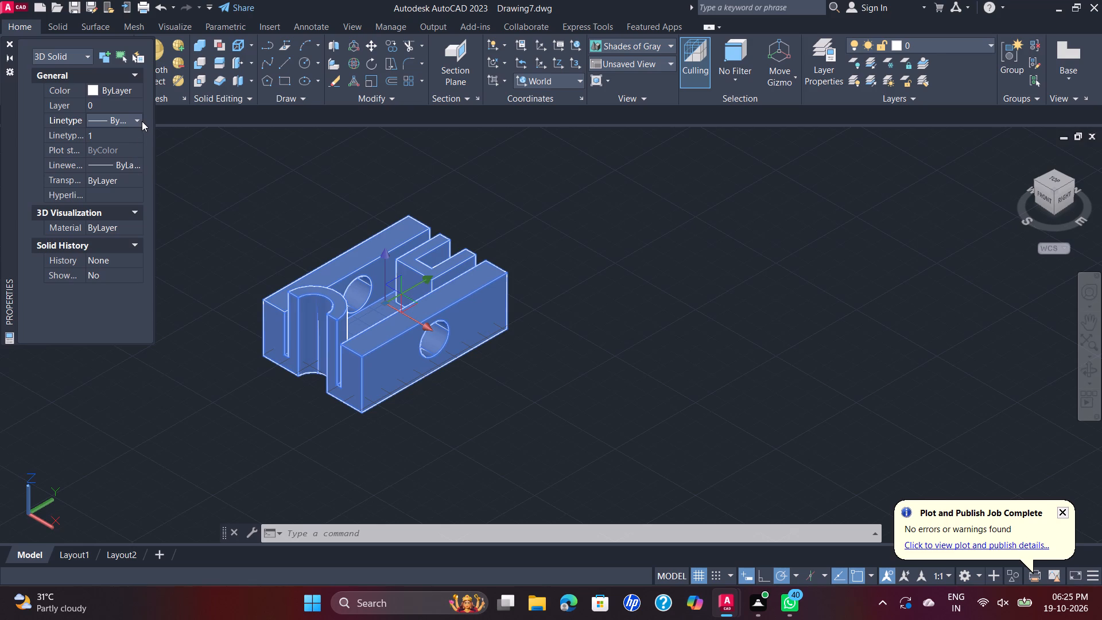
click(141, 121)
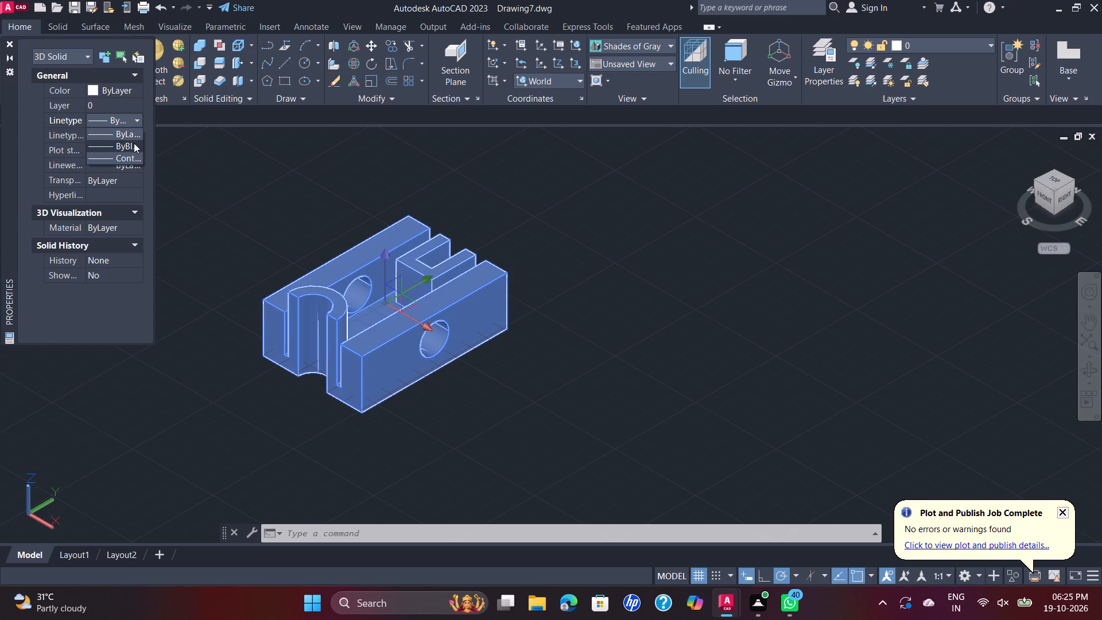
click(134, 142)
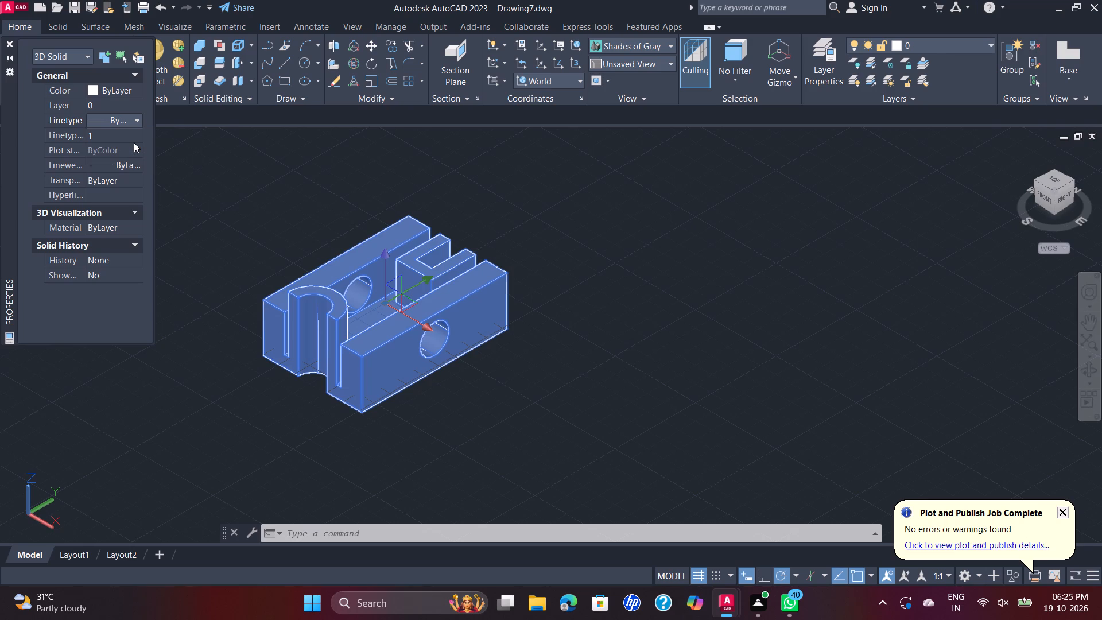
Set the united solid's color to Red and close its properties.
click(95, 93)
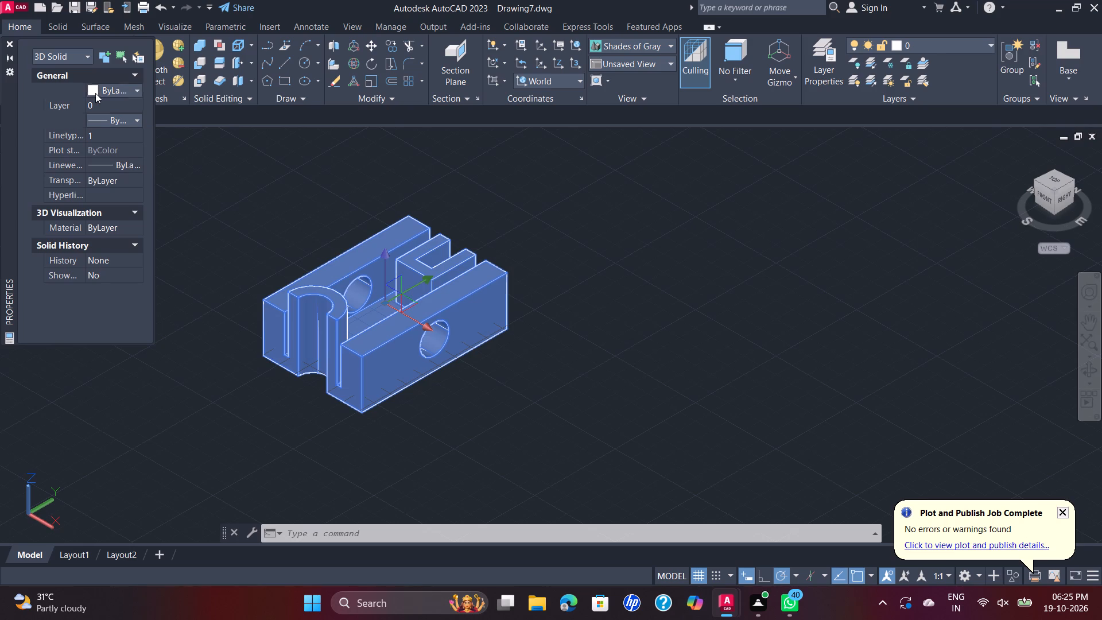
click(134, 91)
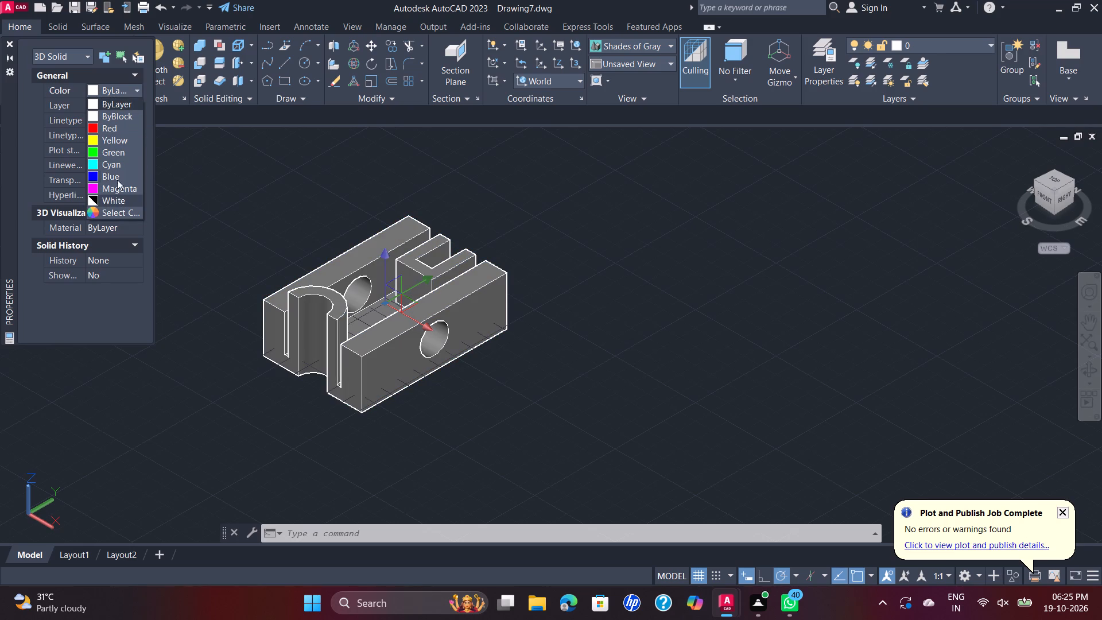
click(96, 127)
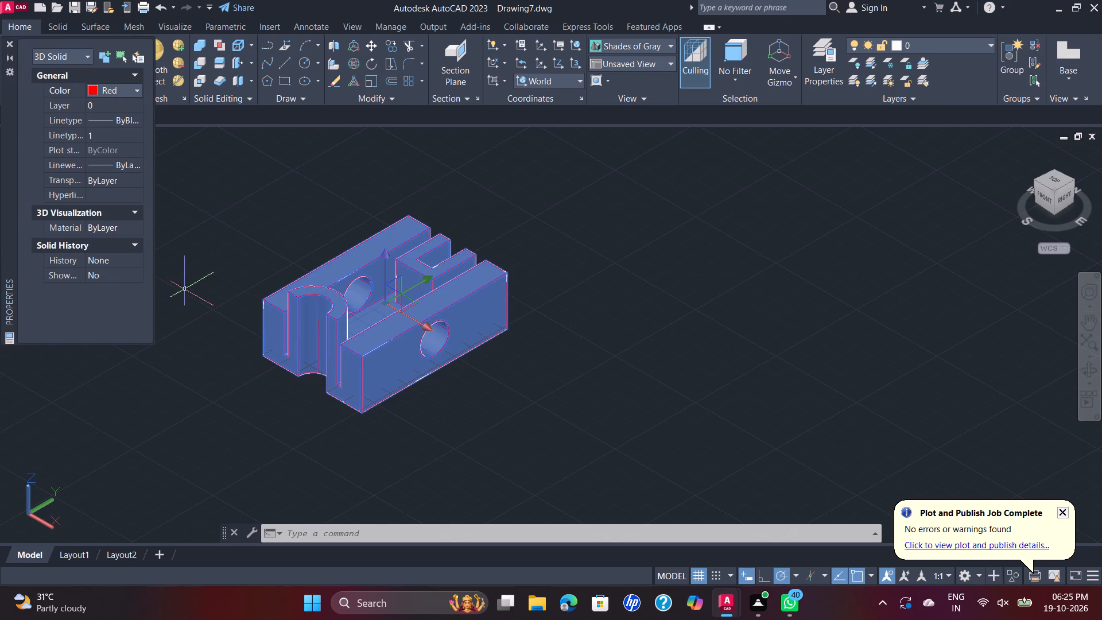
click(183, 342)
right_click(184, 342)
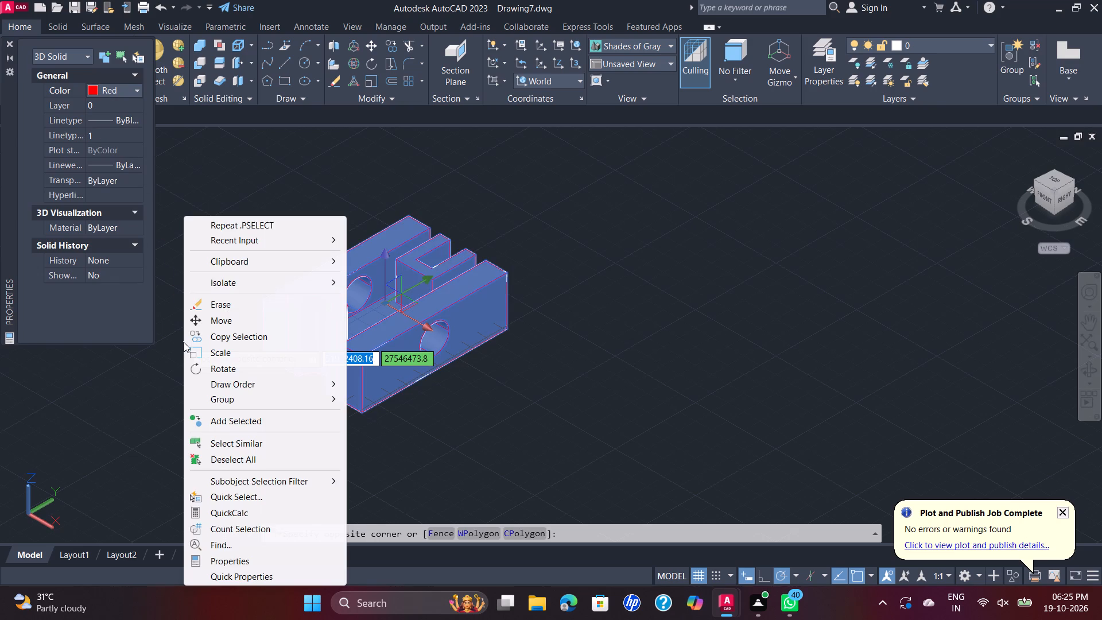
click(184, 342)
click(175, 343)
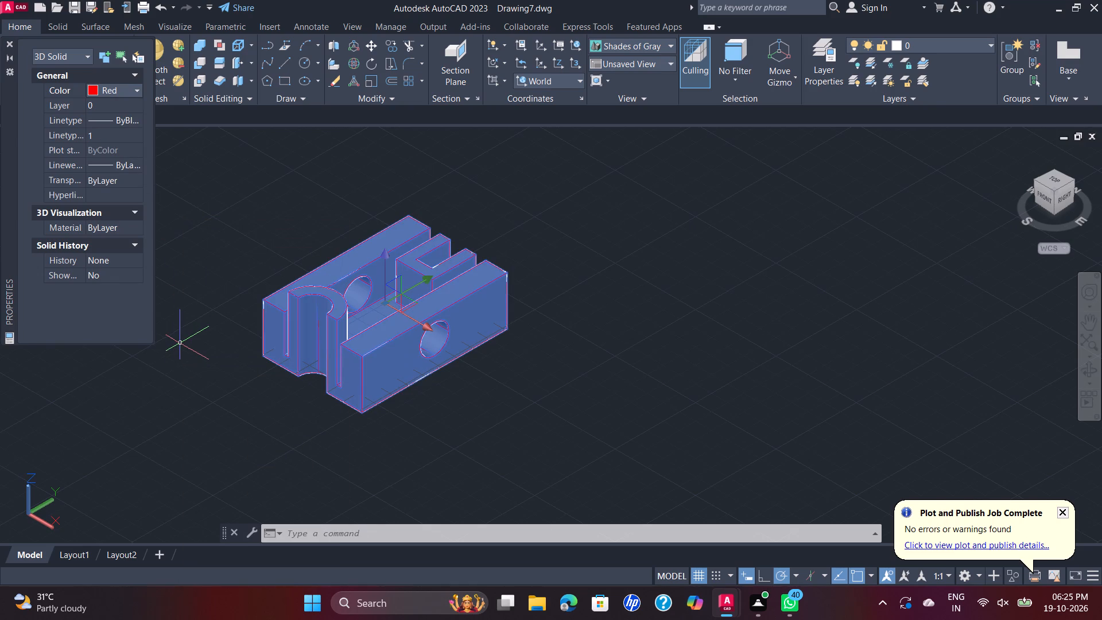
key(Return)
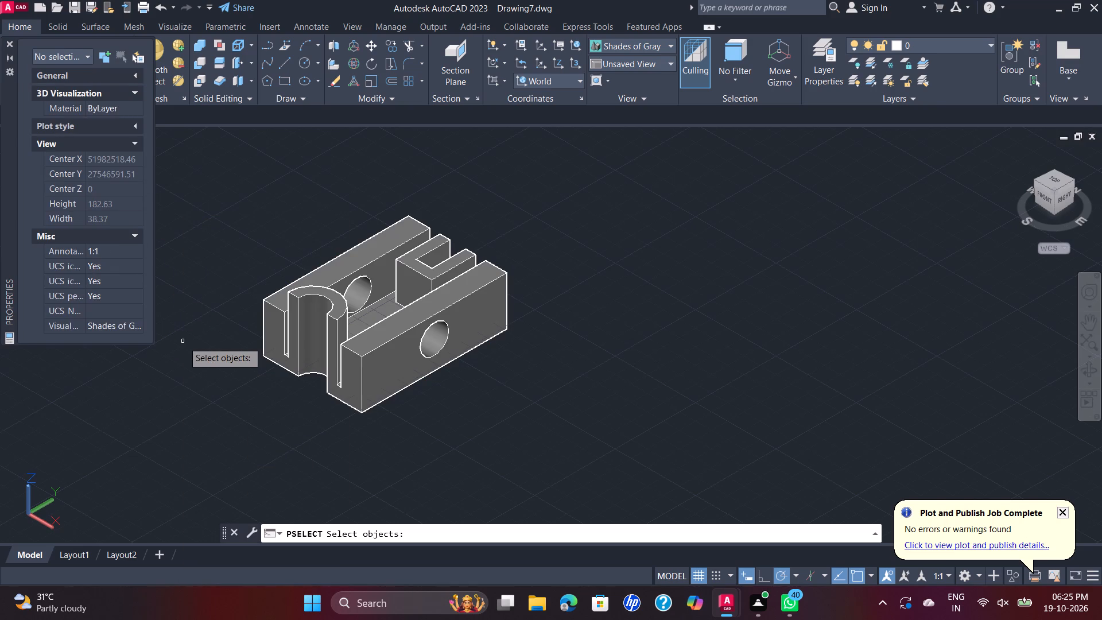
click(9, 47)
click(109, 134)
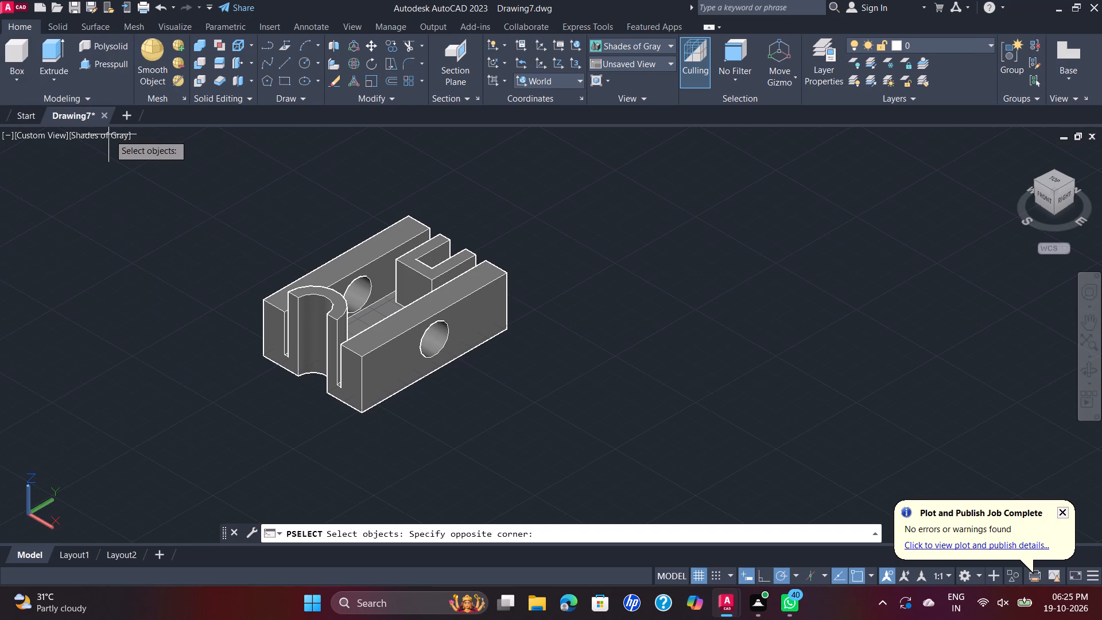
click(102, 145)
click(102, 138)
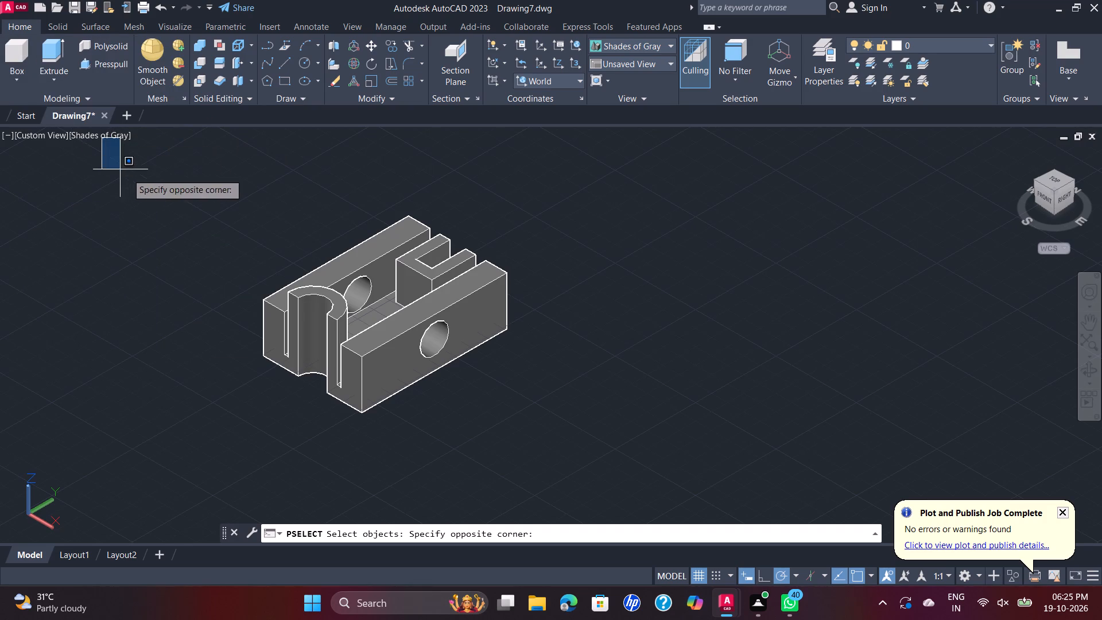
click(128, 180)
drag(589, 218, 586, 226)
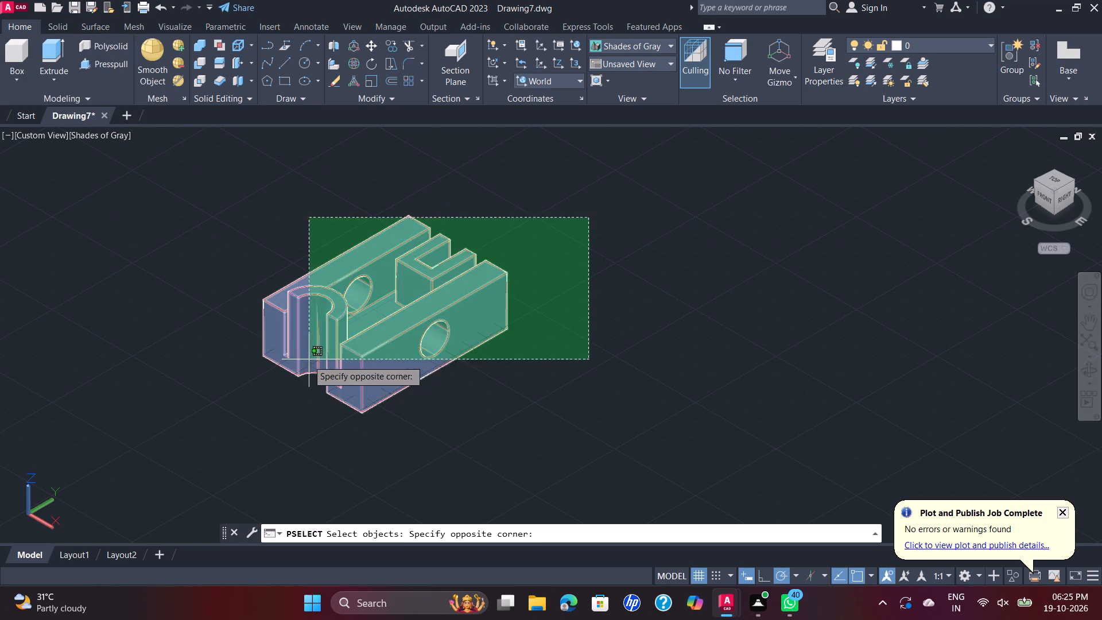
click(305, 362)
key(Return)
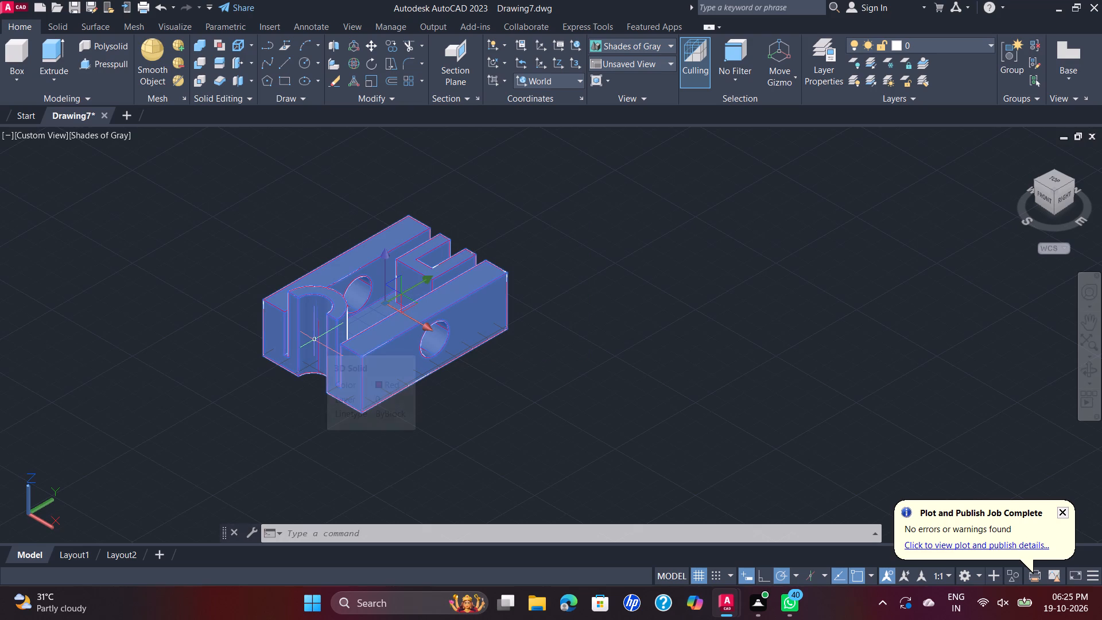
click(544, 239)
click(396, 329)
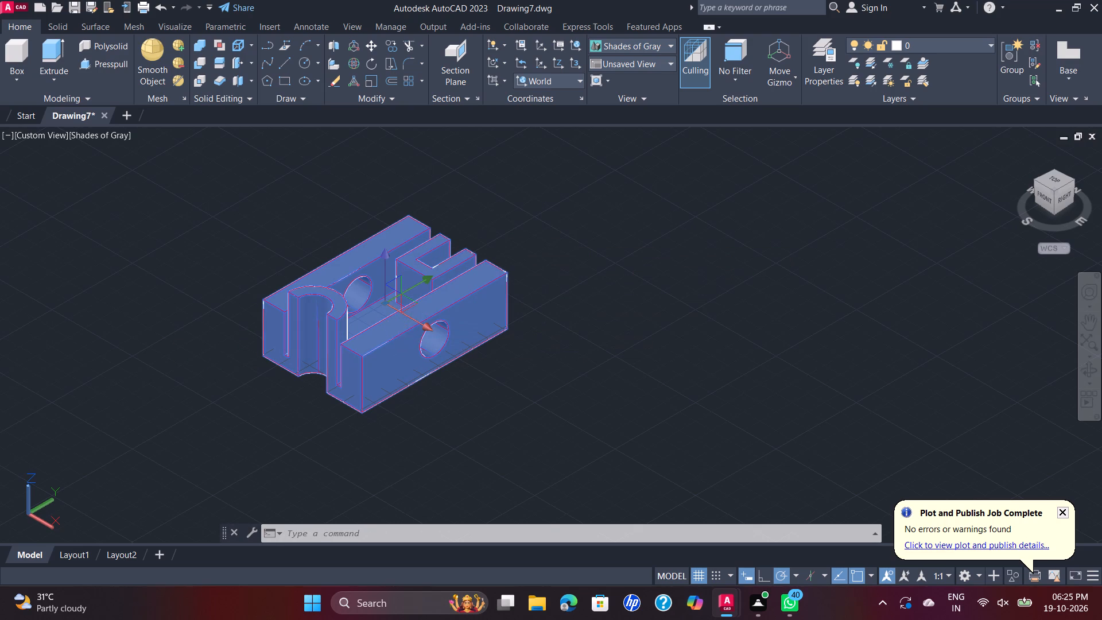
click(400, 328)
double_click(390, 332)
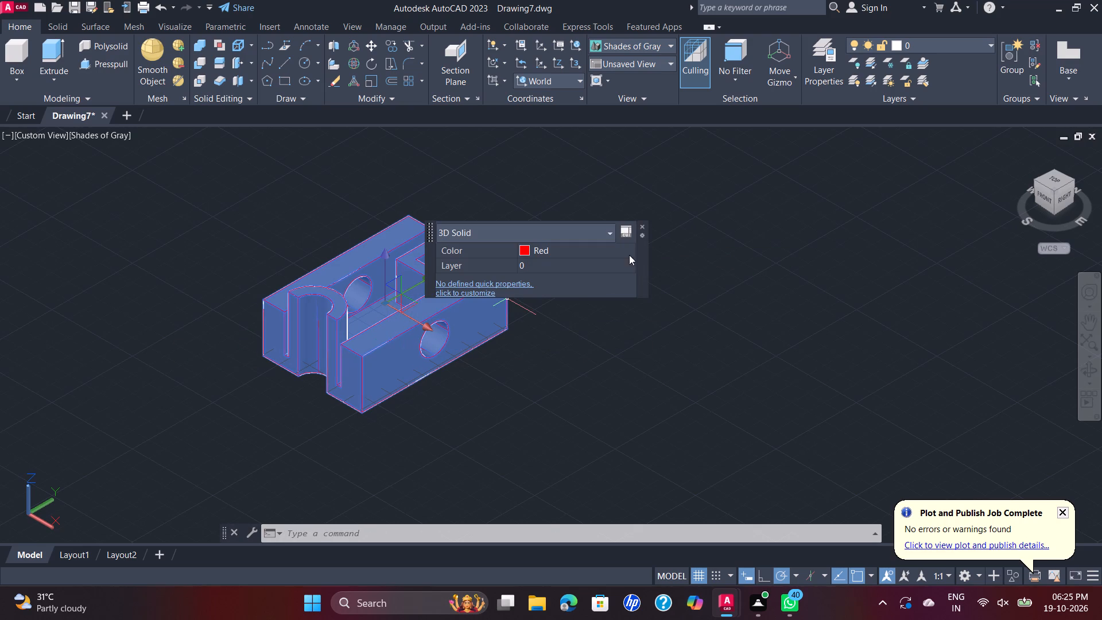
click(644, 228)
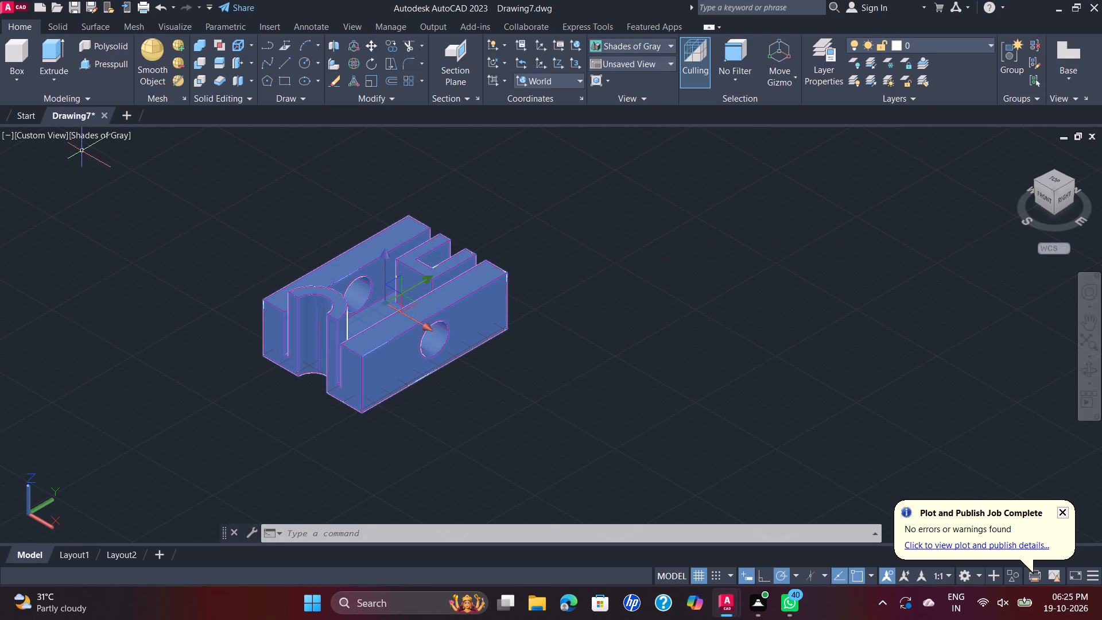
Display the model in the Realistic visual style.
click(90, 136)
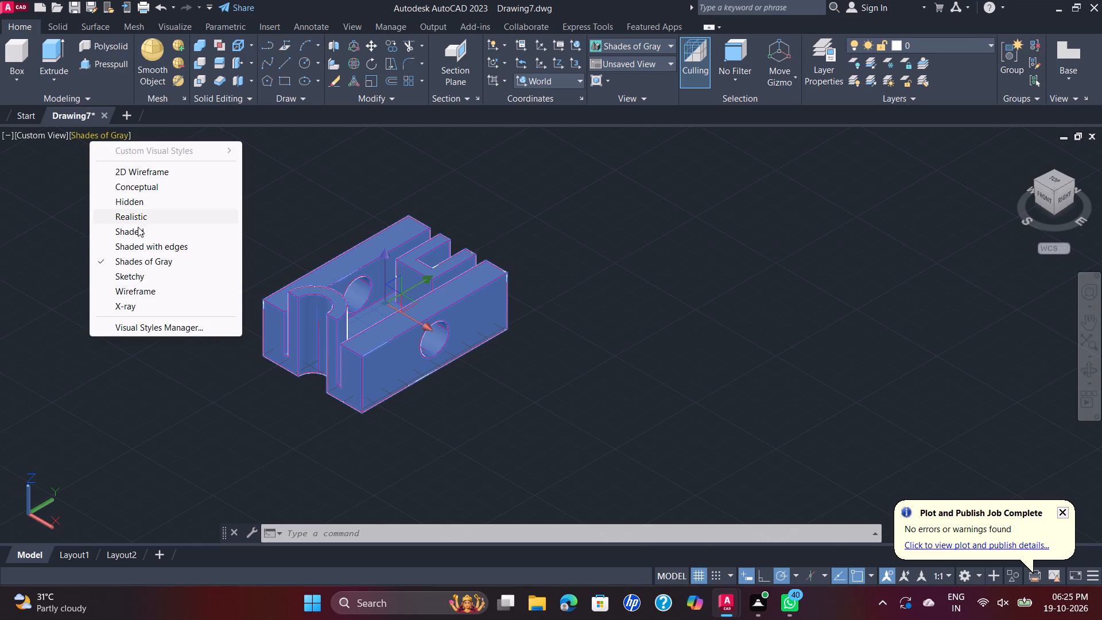
click(144, 216)
Examine the realistically shaded solid's holes, slots and curved recess up close and as a whole.
scroll(427, 379, up, 2)
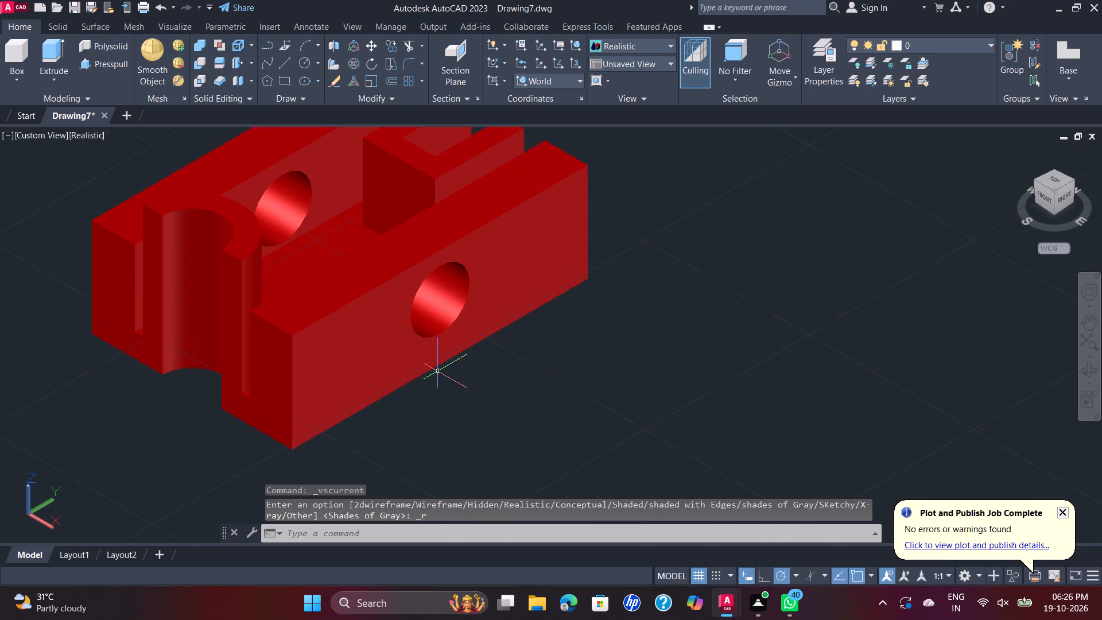
scroll(459, 361, down, 2)
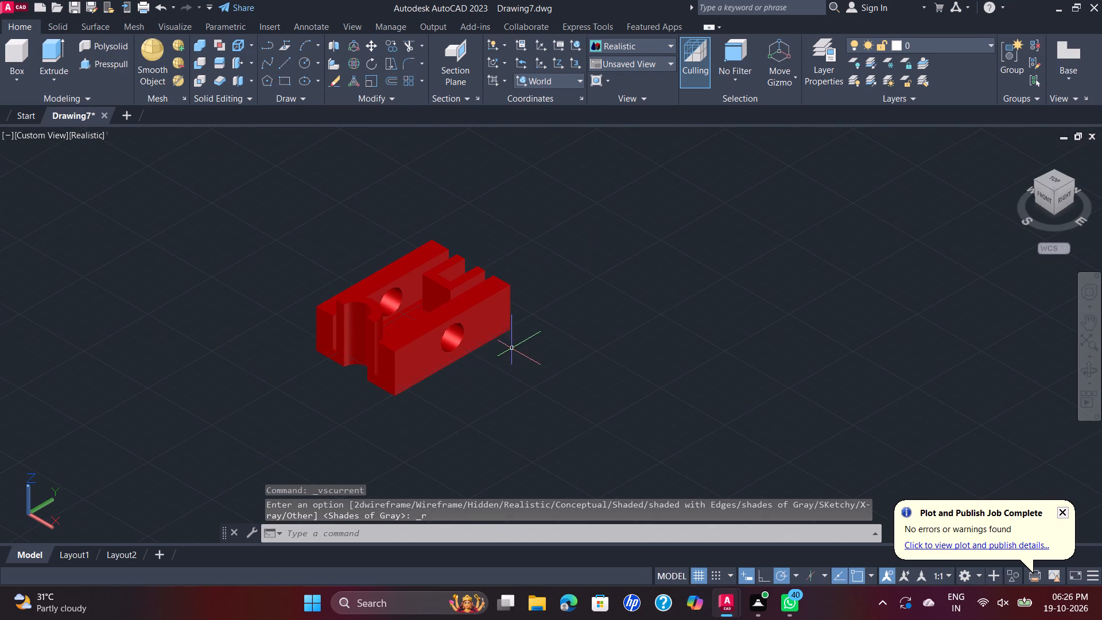
middle_drag(517, 340, 568, 299)
scroll(453, 221, up, 3)
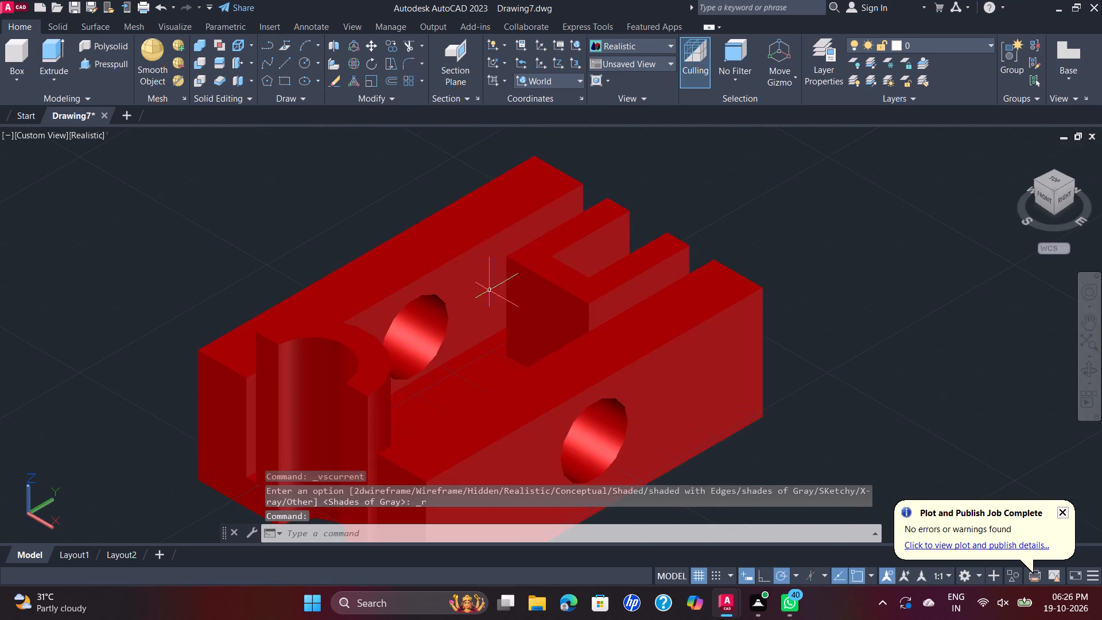
scroll(491, 291, down, 1)
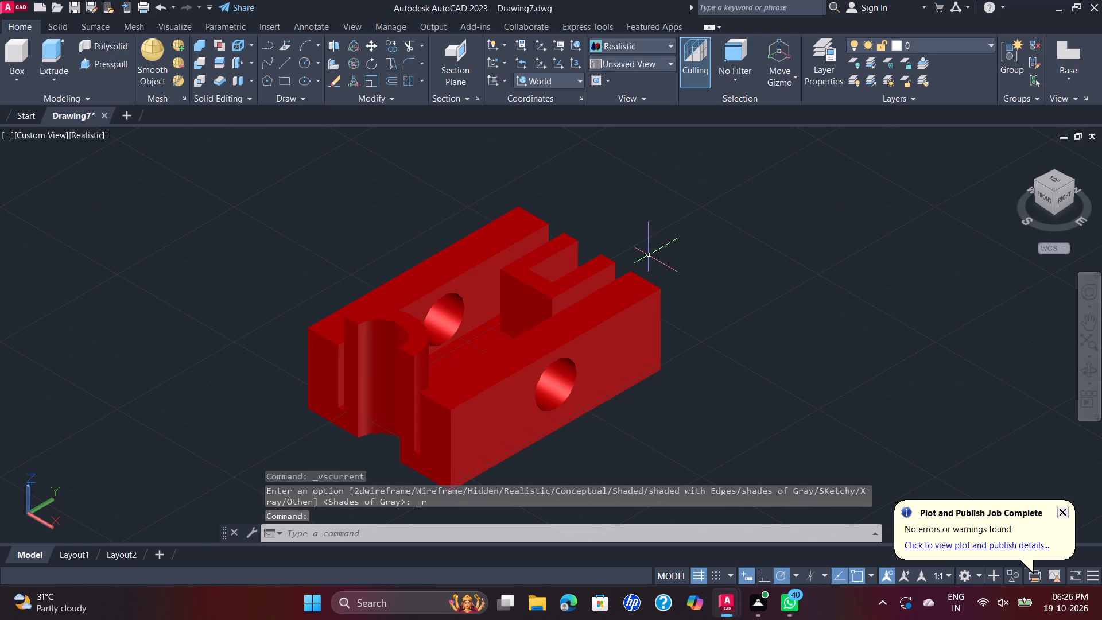
scroll(649, 255, down, 1)
middle_drag(653, 256, 677, 200)
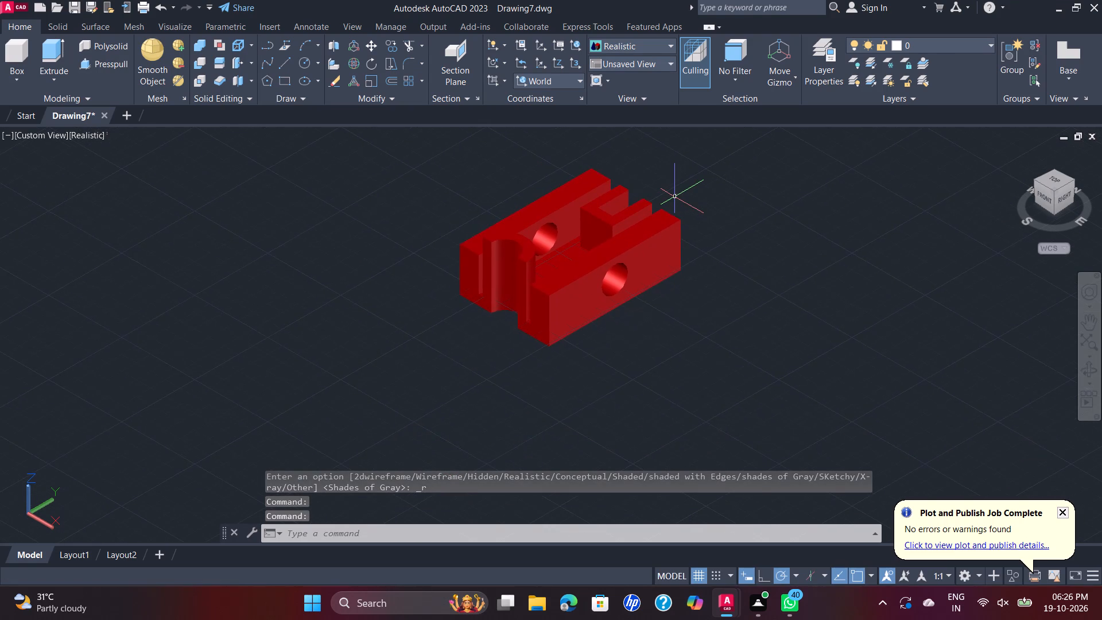
scroll(675, 197, up, 1)
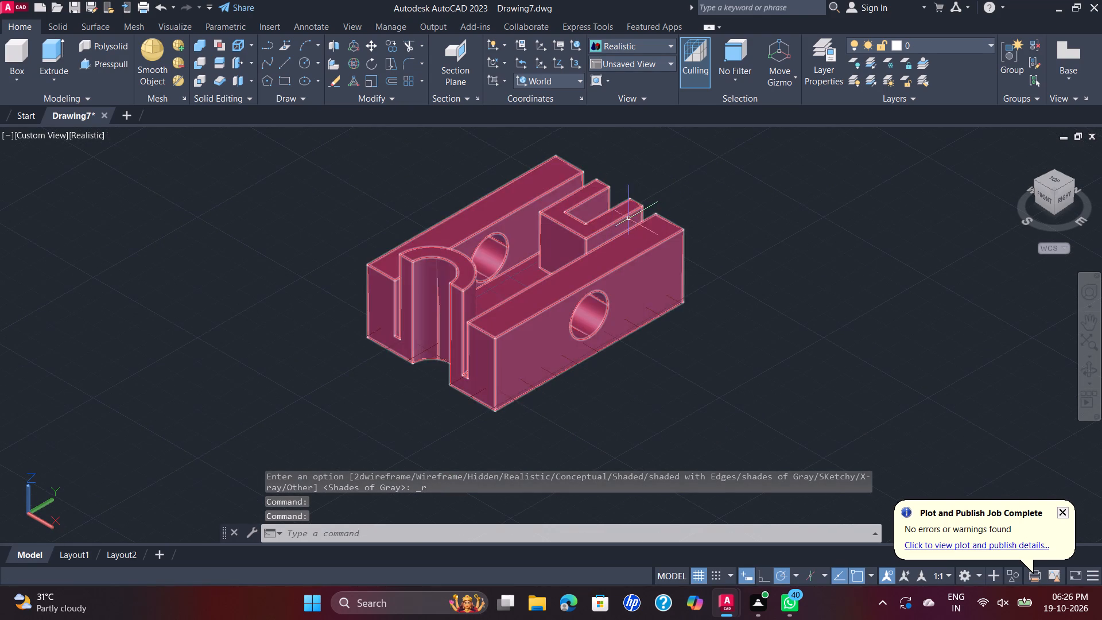
middle_drag(733, 230, 730, 262)
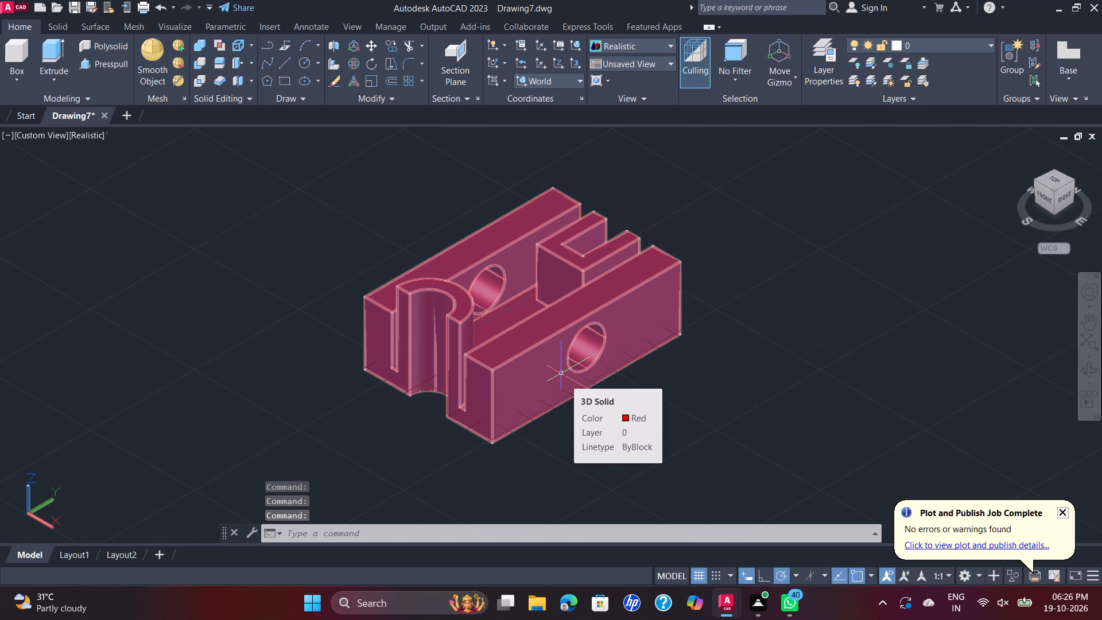
Save the drawing in the Documents folder under the file name D 50.
key(ctrl+s)
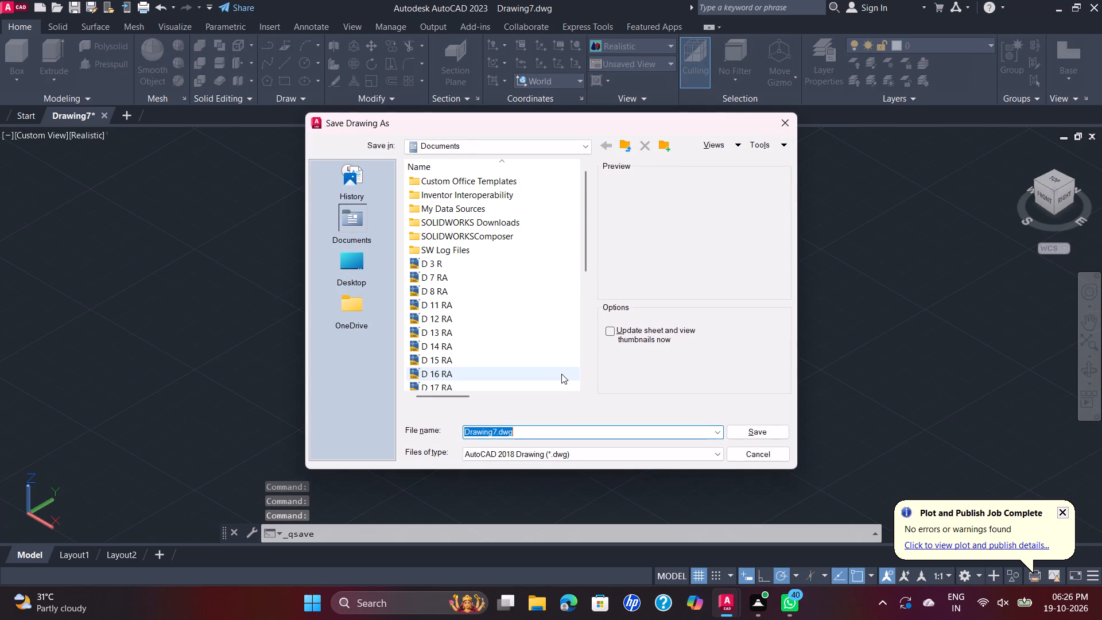
key(d)
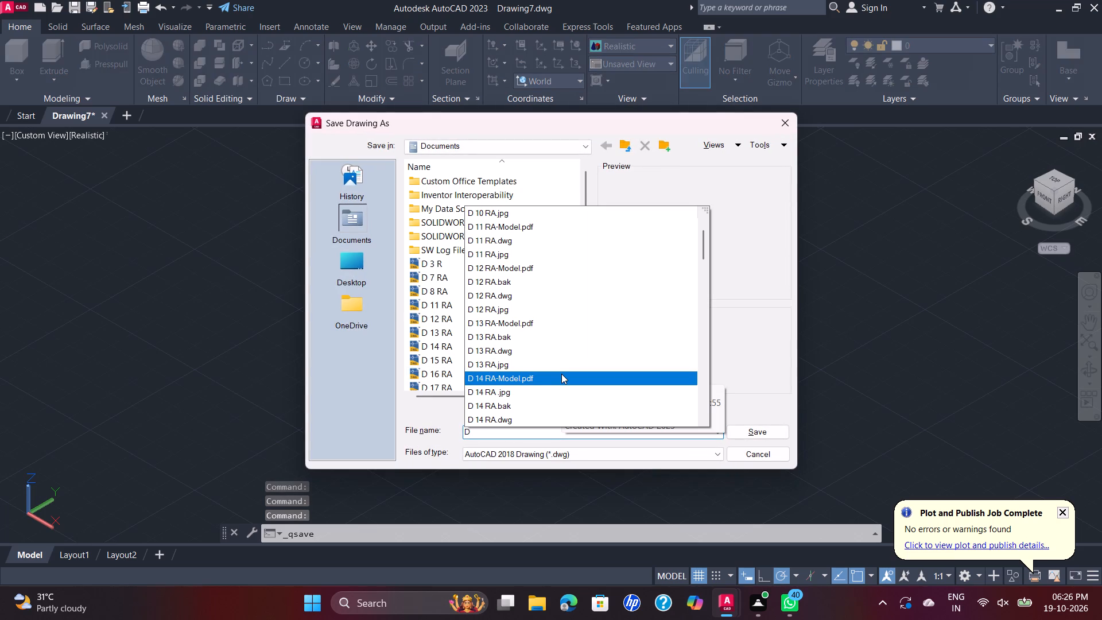
key(space)
text(50)
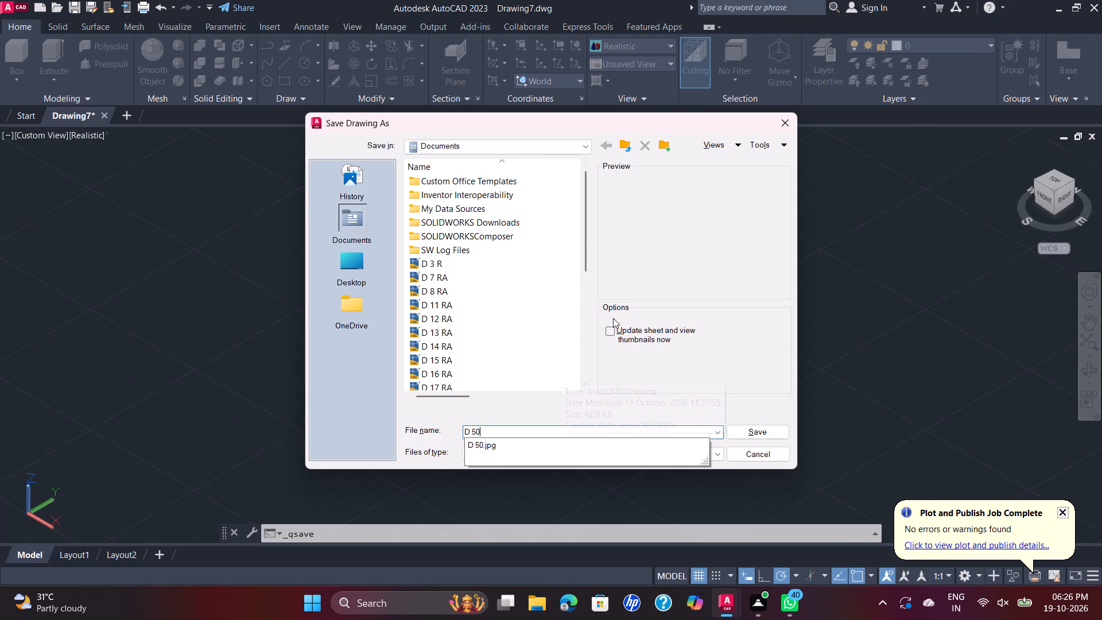
click(754, 437)
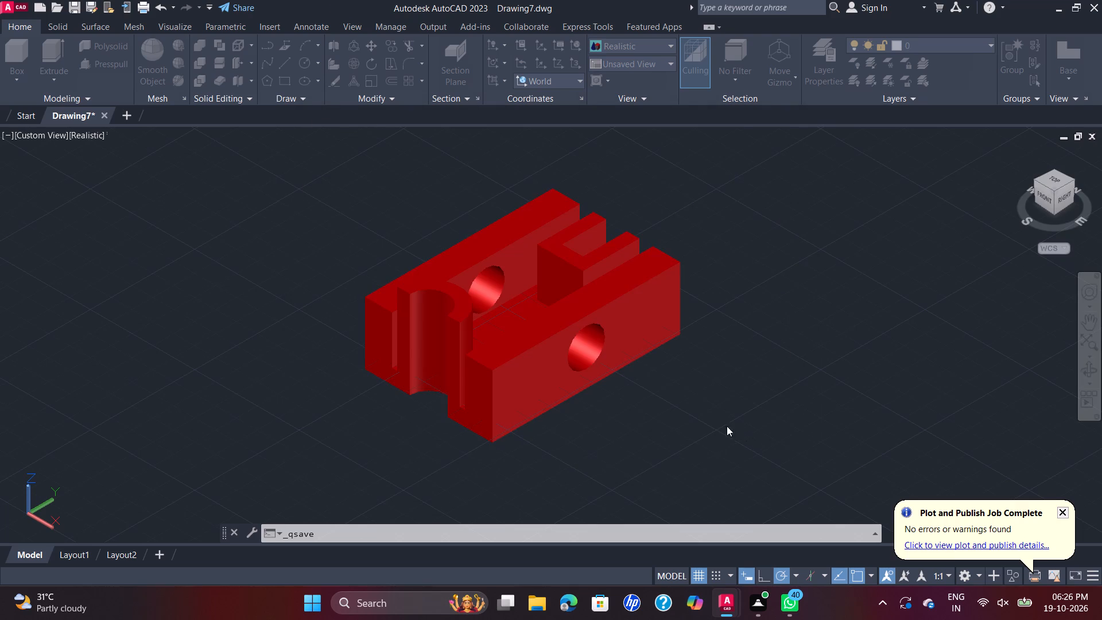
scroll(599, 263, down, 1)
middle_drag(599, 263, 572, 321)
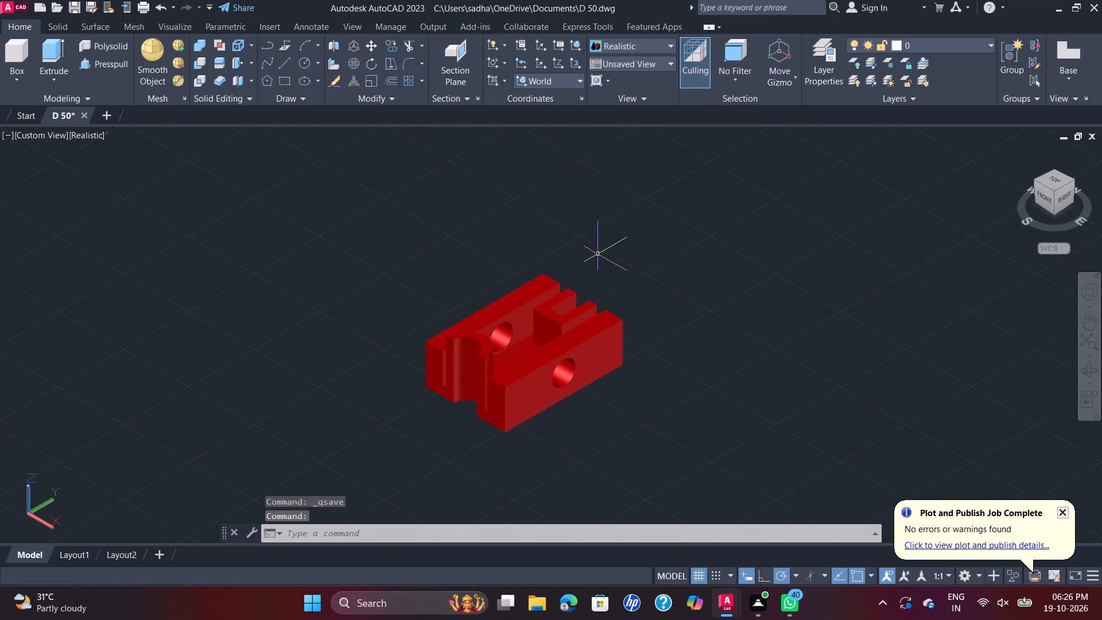
Set up a plot of the model with the DWG To PDF.pc3 plotter in landscape orientation.
text(PLO)
key(t)
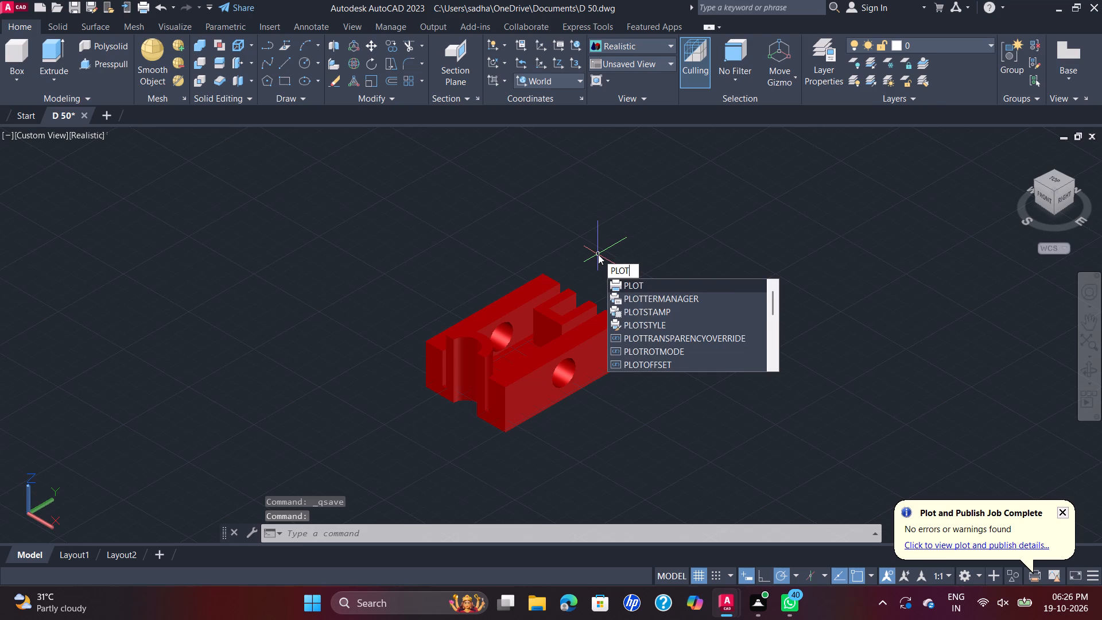
key(Return)
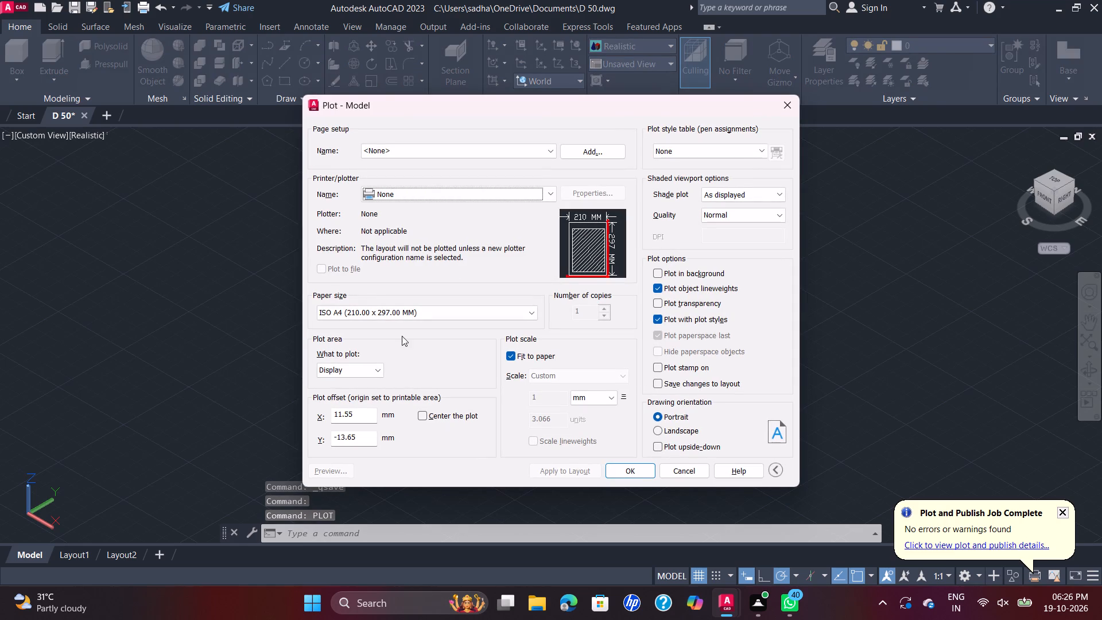
click(548, 197)
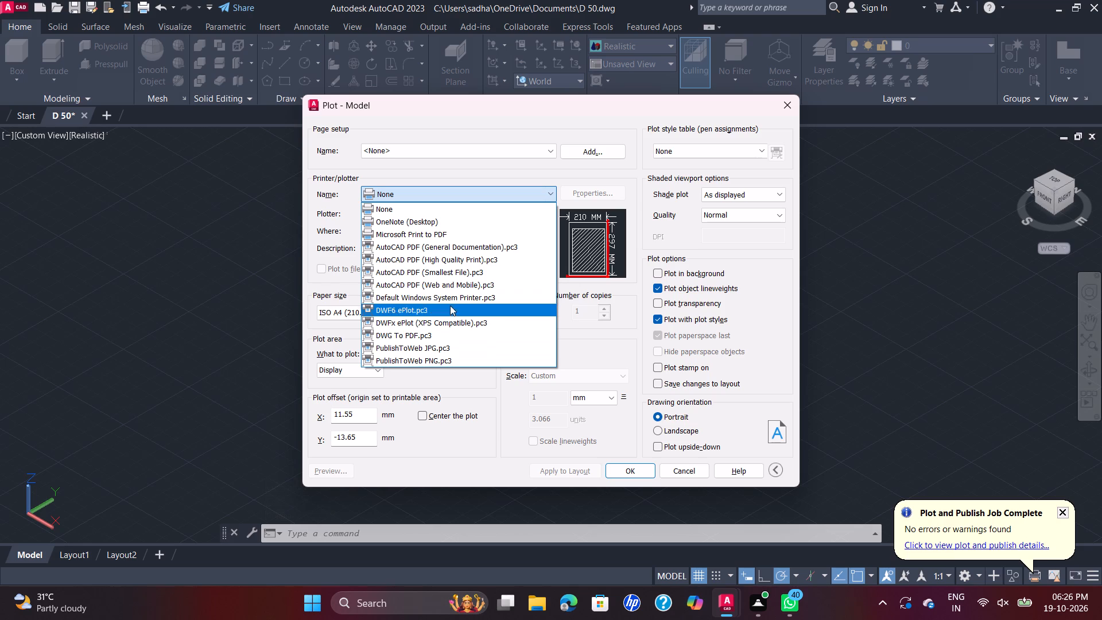
click(443, 335)
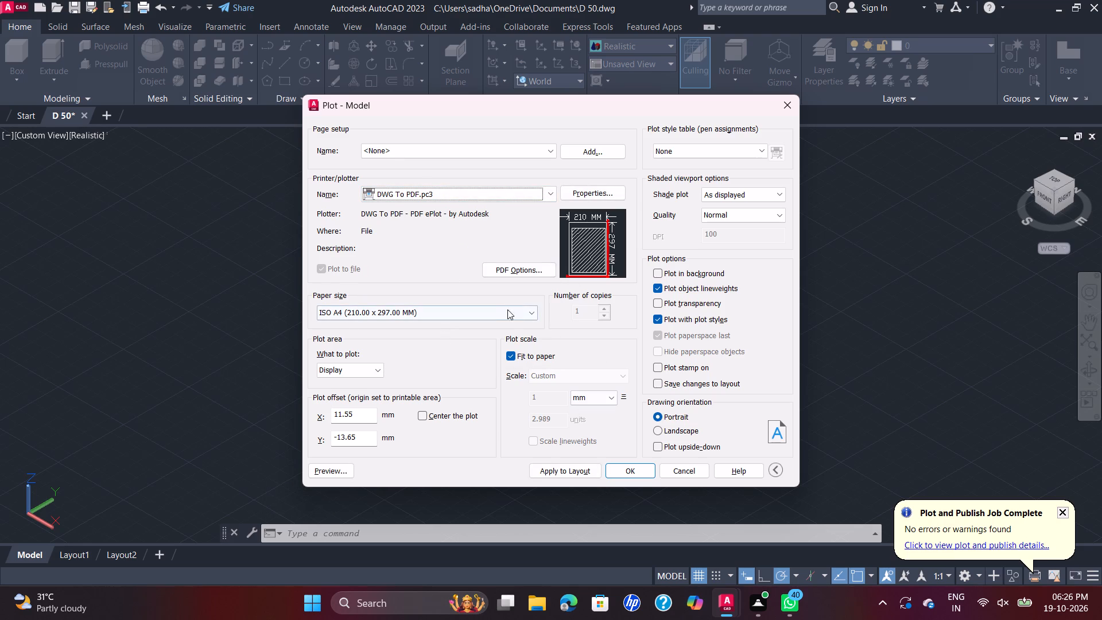
click(655, 430)
Define the plot area as a window enclosing the whole red solid with some margin around it.
click(379, 363)
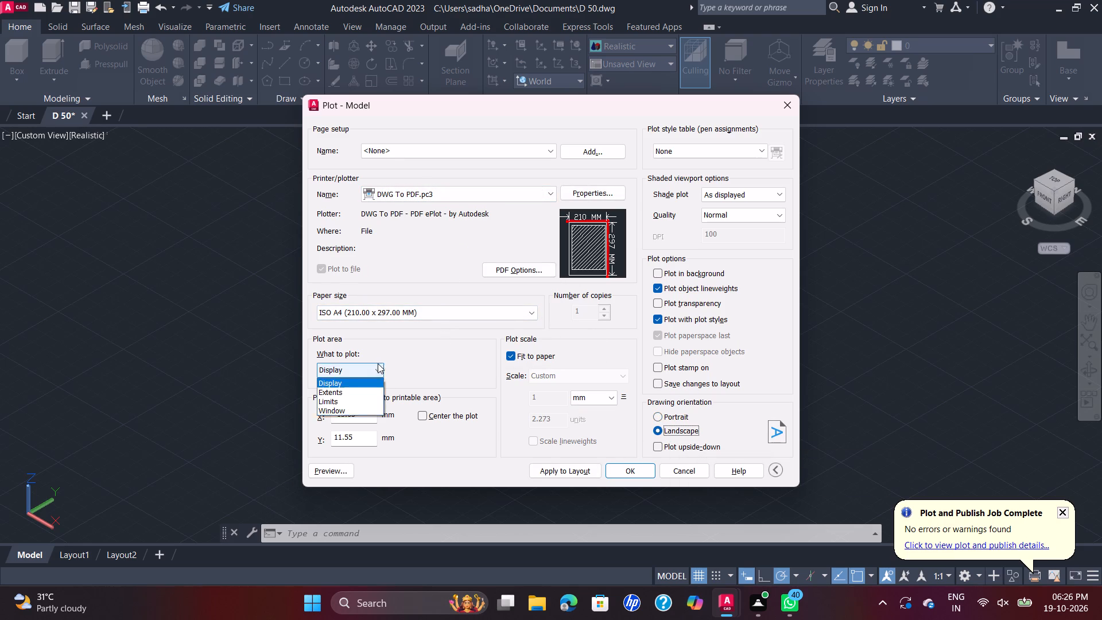
click(355, 408)
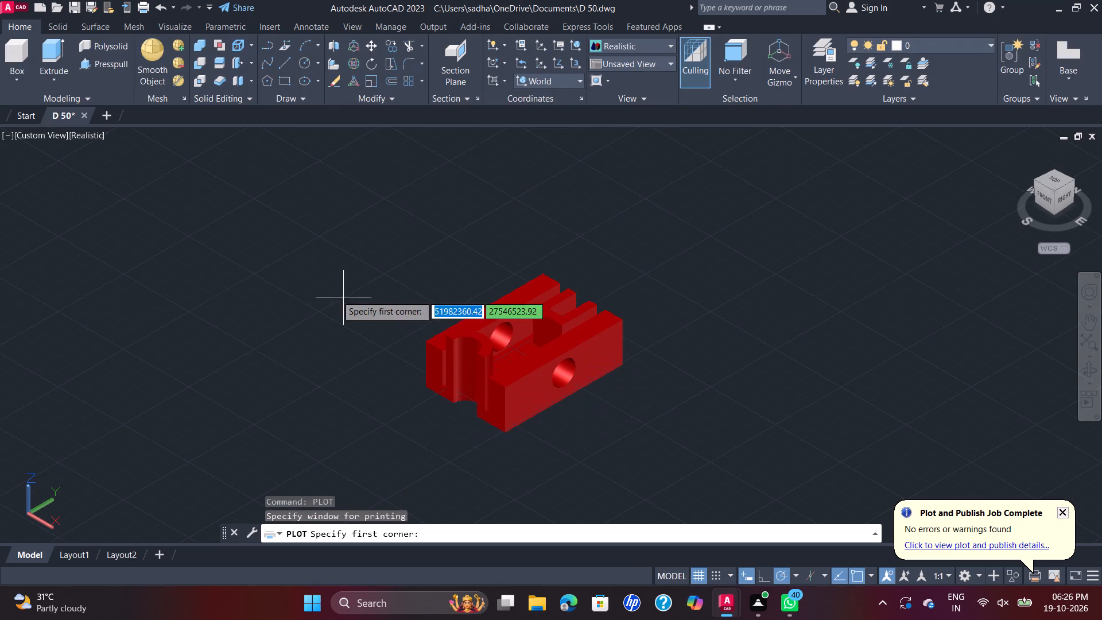
click(331, 233)
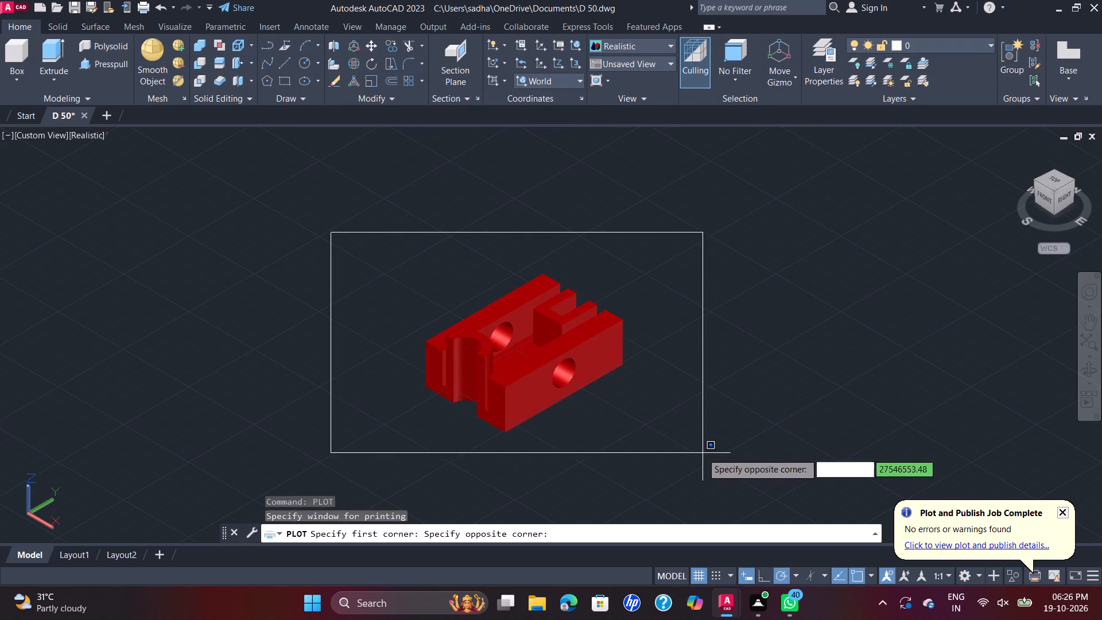
click(701, 450)
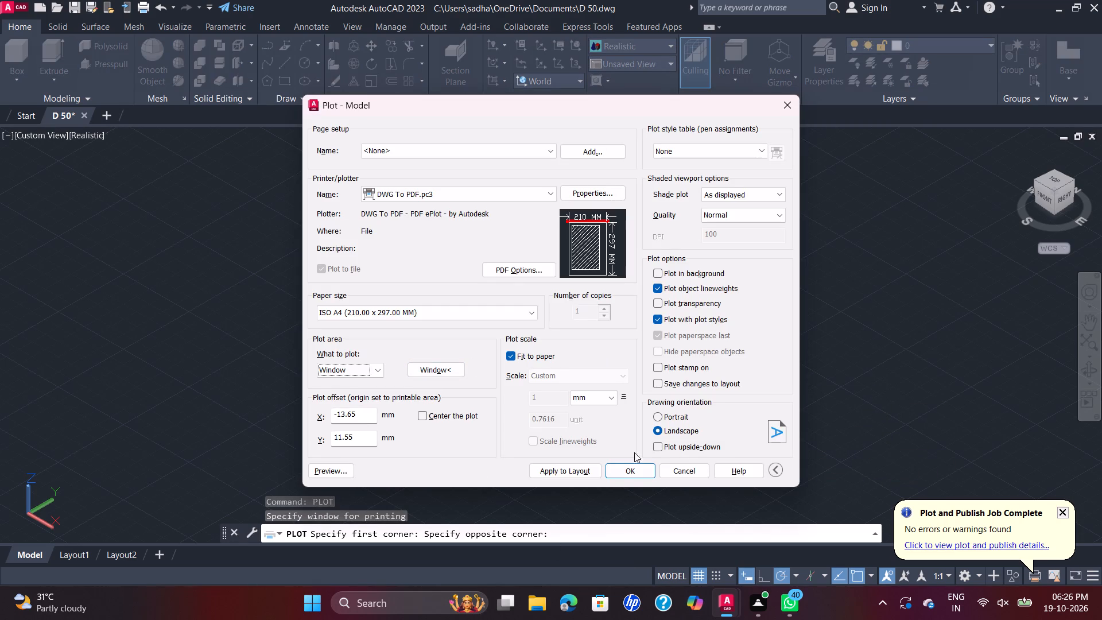
Plot the windowed view to the PDF file D 50-Model.pdf in the Documents folder and dismiss the viewer notice.
click(633, 469)
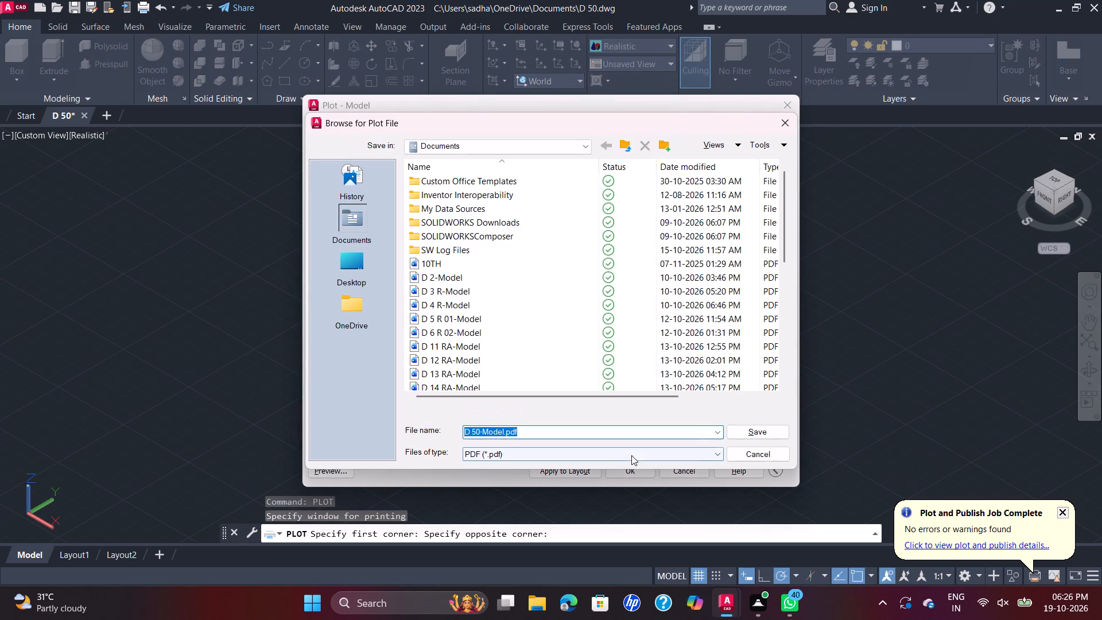
click(771, 429)
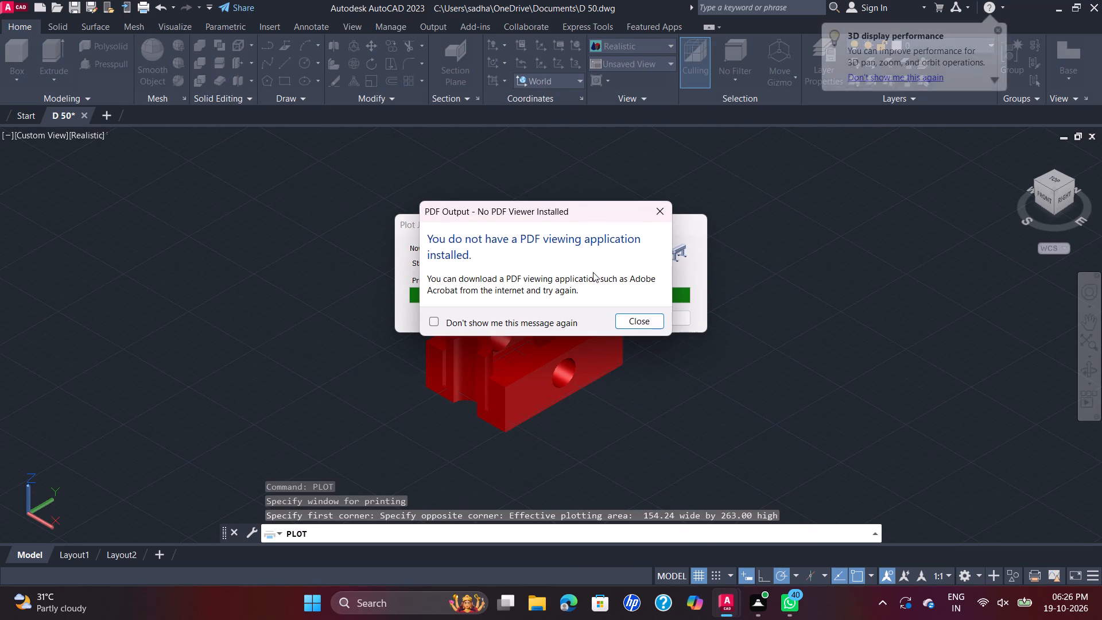
click(647, 318)
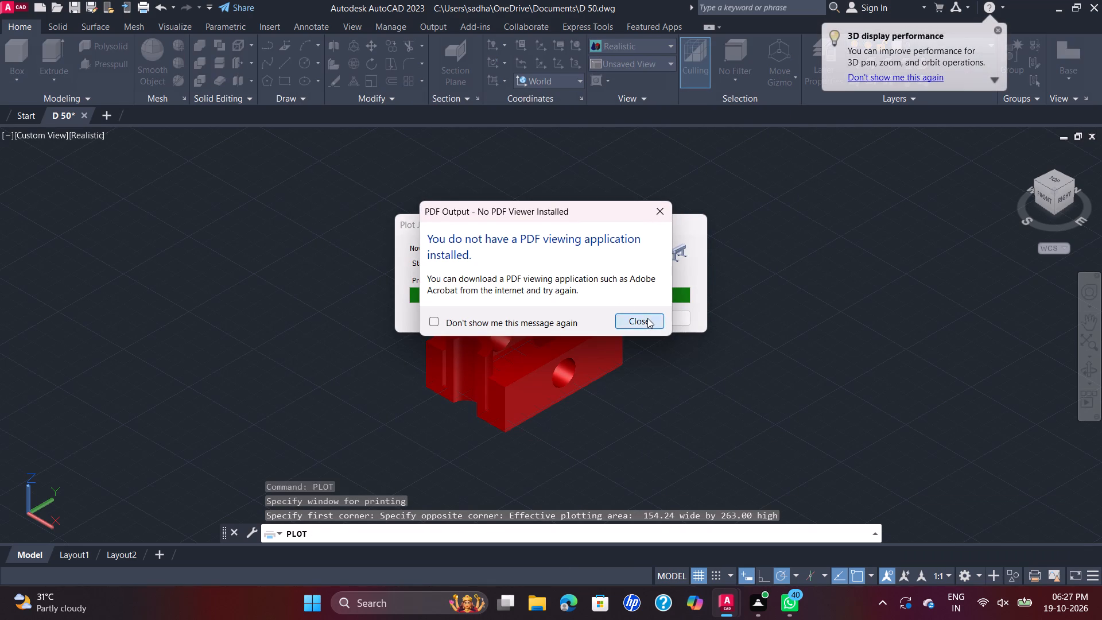
scroll(647, 318, down, 1)
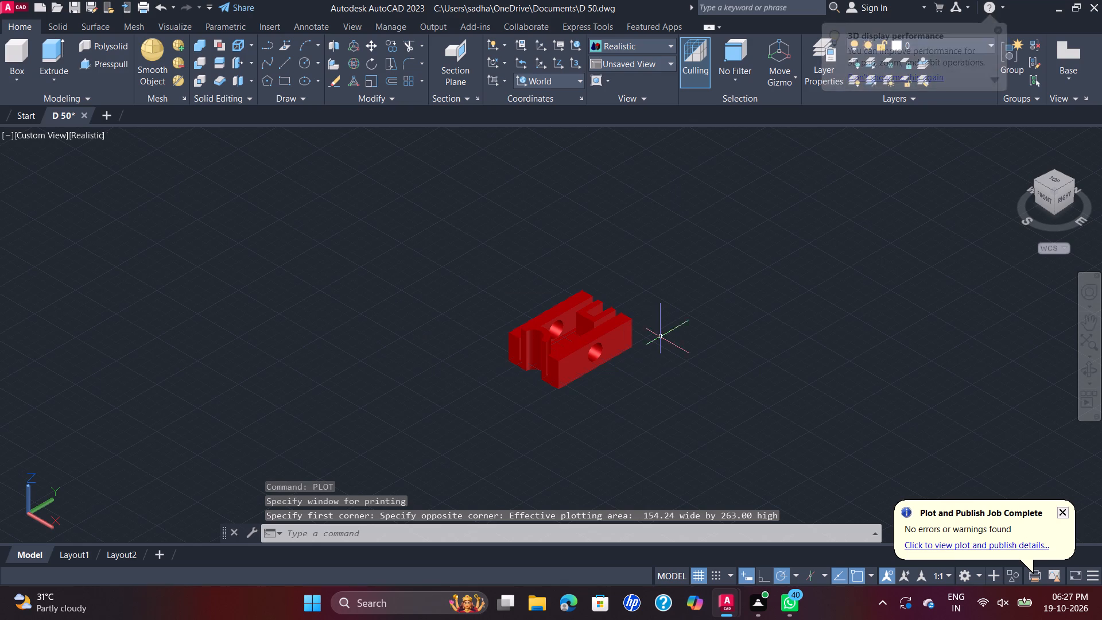